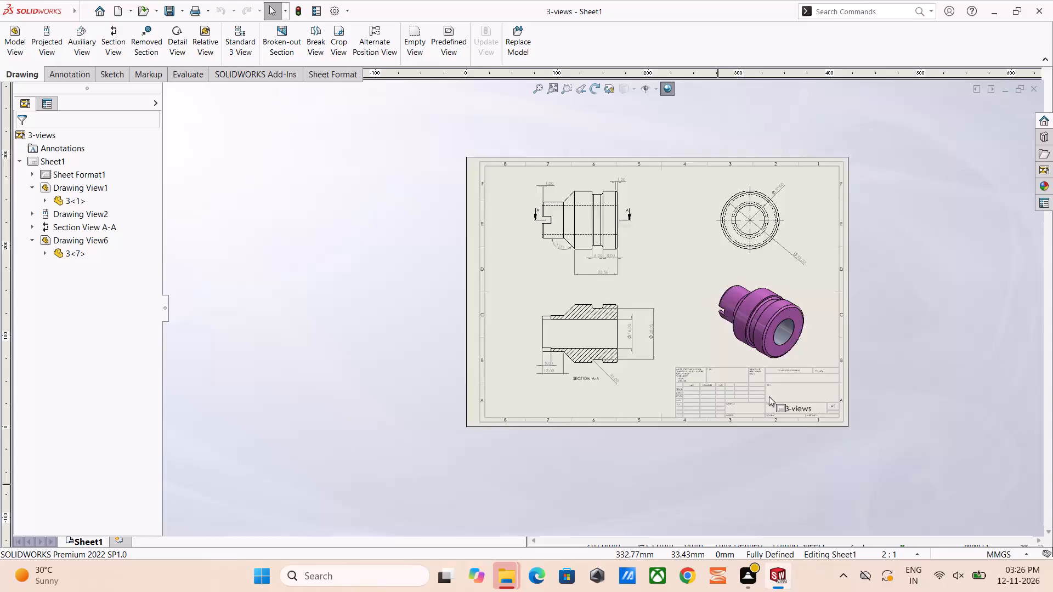
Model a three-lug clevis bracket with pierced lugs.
Open the reference image pp-a404779aa3 from the three parallel pierced lugs folder and examine its views and dimensions.
{"action": "scroll", "coordinate": [738, 401], "scroll_direction": "down", "scroll_amount": 2}
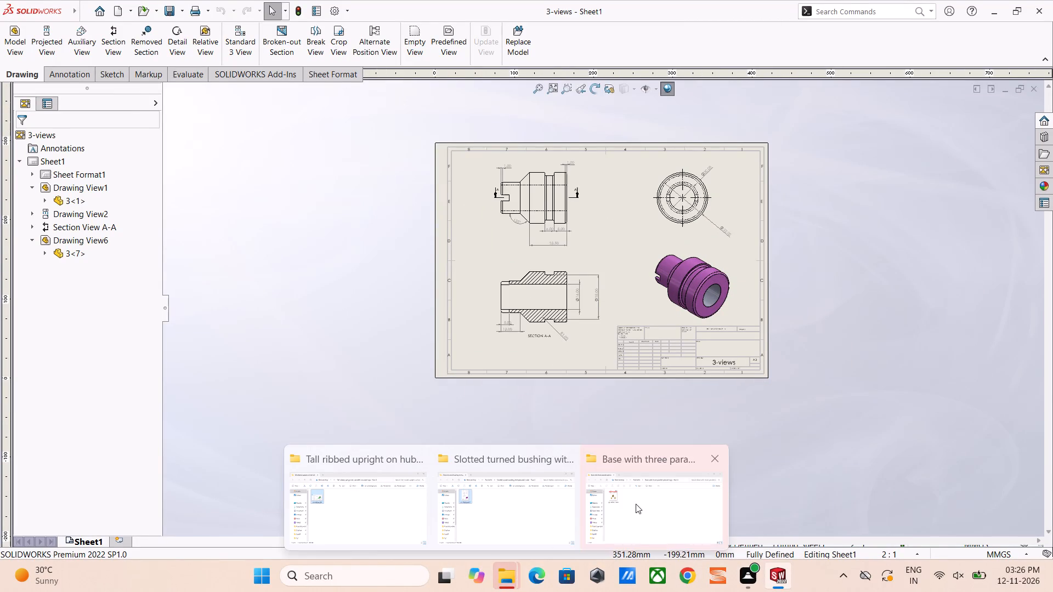
{"action": "left_click", "coordinate": [637, 505]}
{"action": "left_click", "coordinate": [163, 143]}
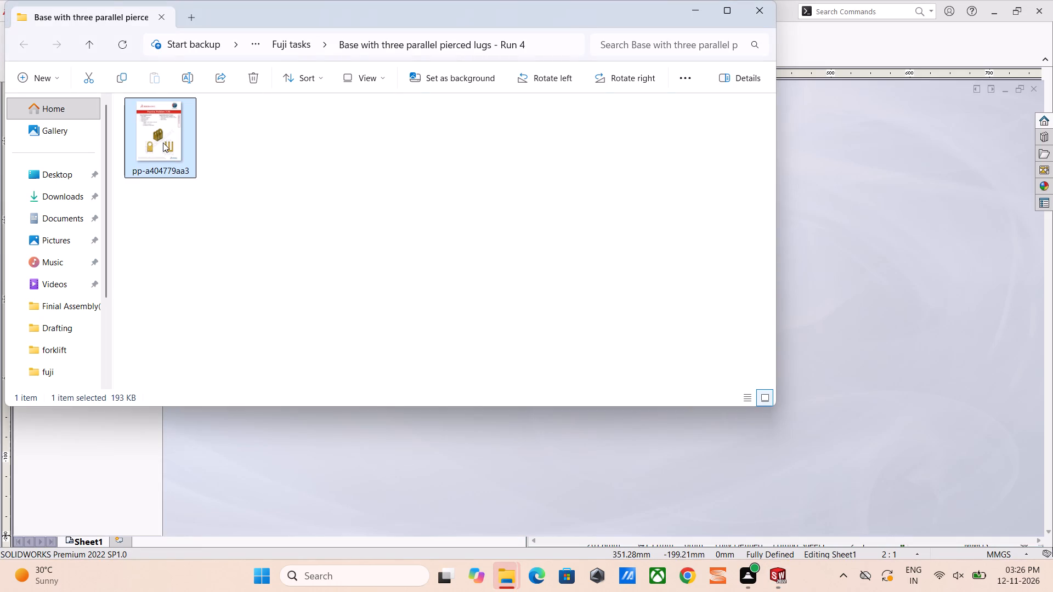
{"action": "double_click", "coordinate": [163, 143]}
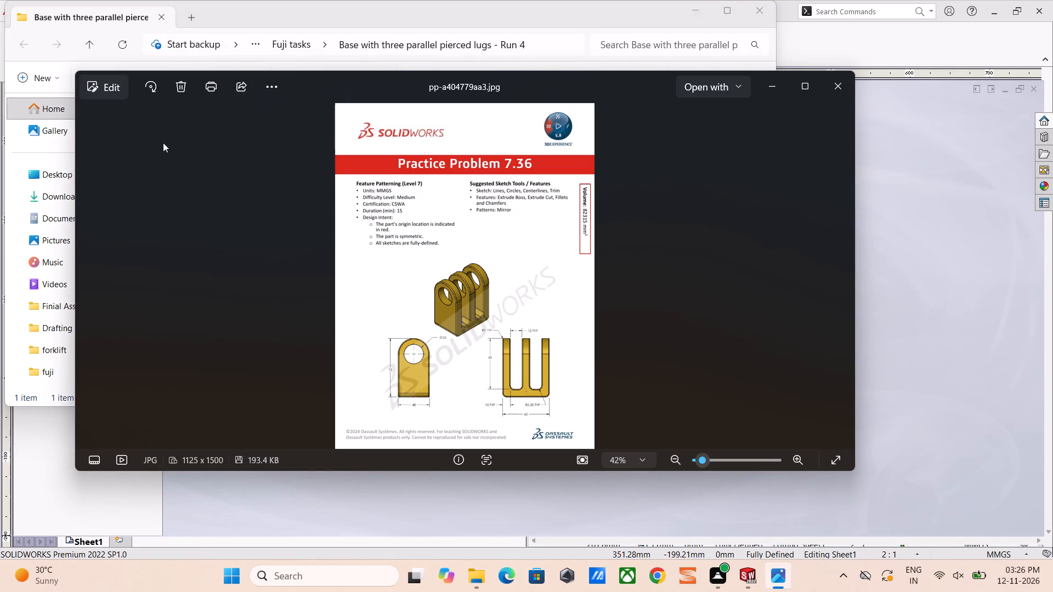
{"action": "scroll", "coordinate": [432, 368], "scroll_direction": "down", "scroll_amount": 7}
{"action": "left_click", "coordinate": [483, 336]}
{"action": "middle_click_drag", "start_coordinate": [464, 330], "coordinate": [464, 306]}
{"action": "scroll", "coordinate": [464, 307], "scroll_direction": "up", "scroll_amount": 5}
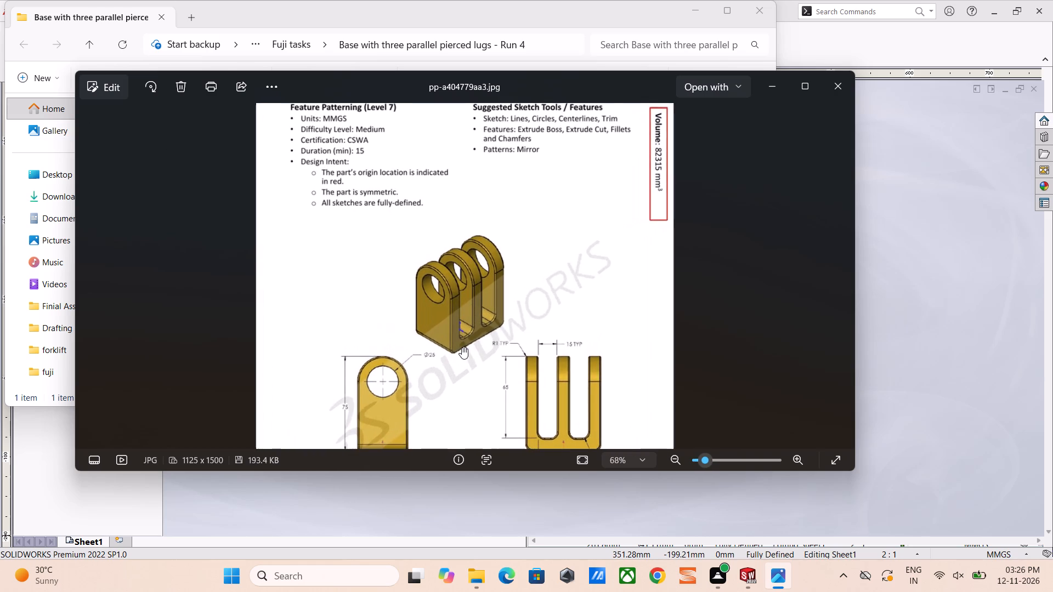
{"action": "scroll", "coordinate": [460, 349], "scroll_direction": "up", "scroll_amount": 3}
{"action": "scroll", "coordinate": [486, 378], "scroll_direction": "down", "scroll_amount": 2}
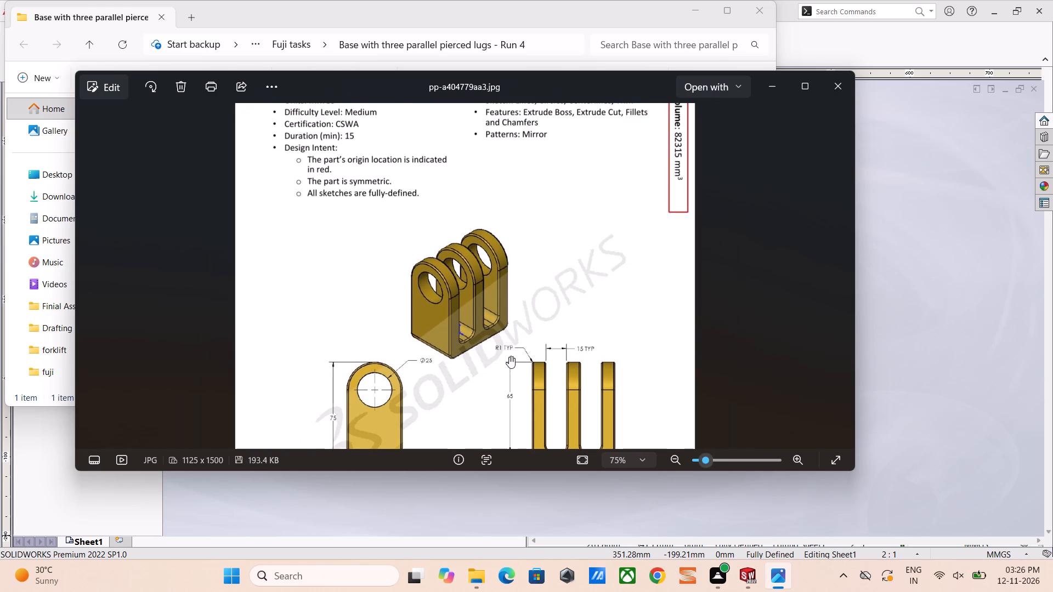
{"action": "middle_click_drag", "start_coordinate": [492, 351], "coordinate": [490, 264]}
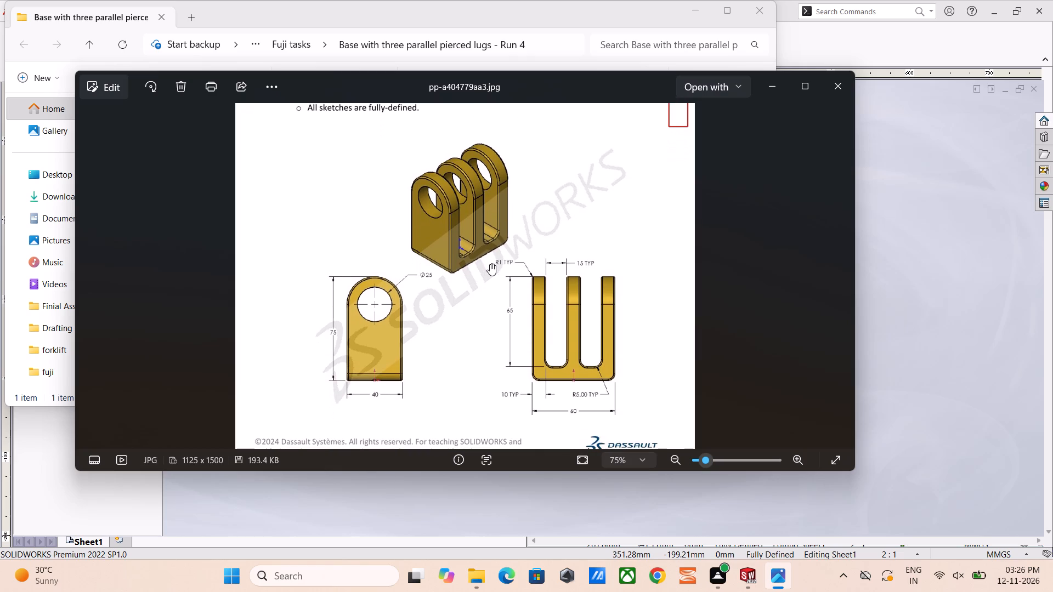
Close the reference image and the open file folder windows.
{"action": "left_click", "coordinate": [828, 84]}
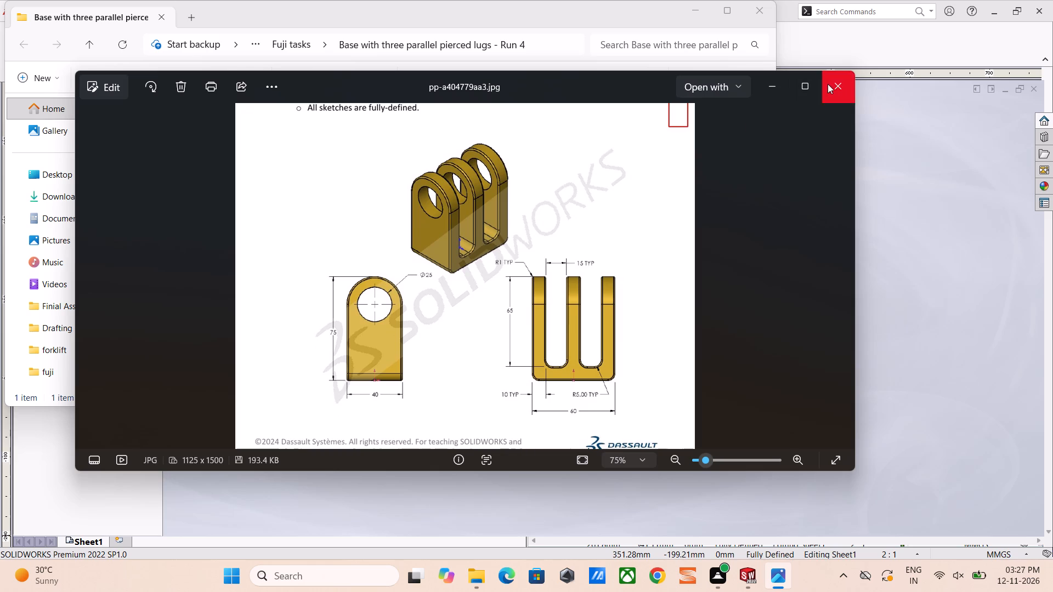
{"action": "left_click", "coordinate": [758, 9]}
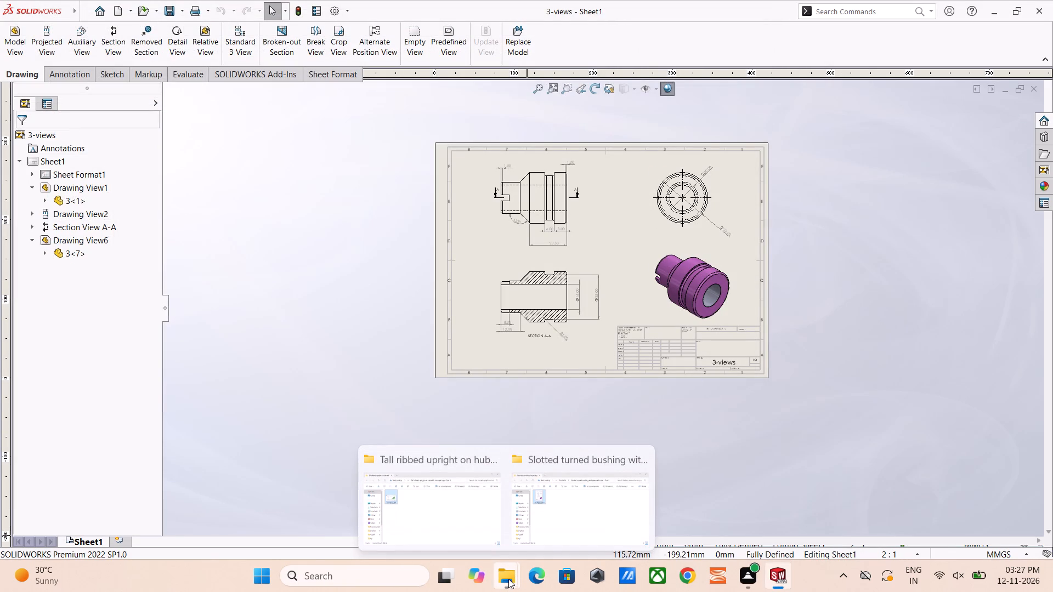
{"action": "left_click", "coordinate": [496, 460]}
{"action": "left_click", "coordinate": [562, 463]}
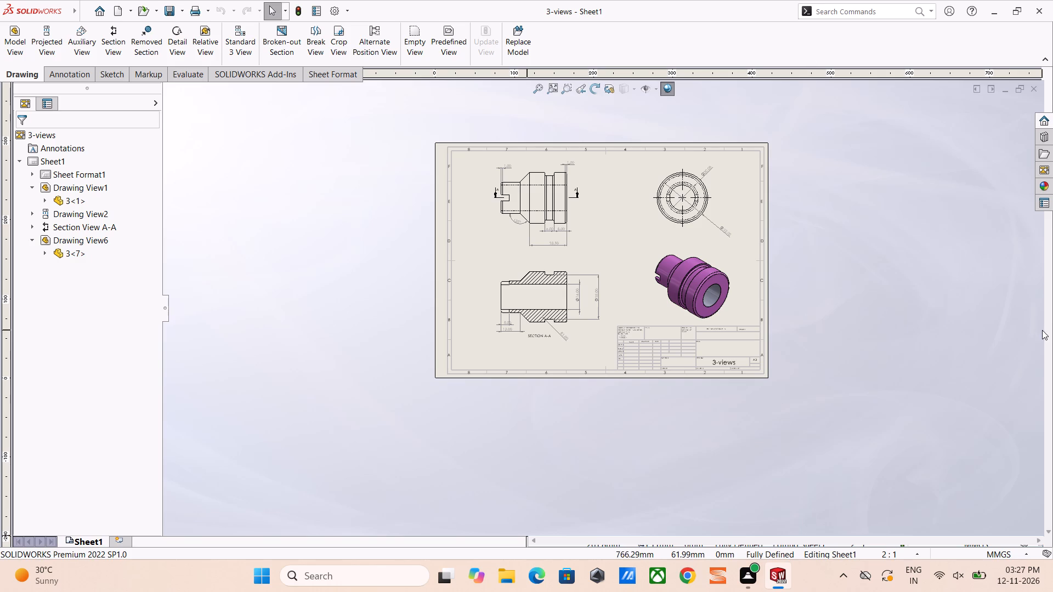
Close the 3-views drawing and the bushing part it shows.
{"action": "left_click", "coordinate": [1034, 87]}
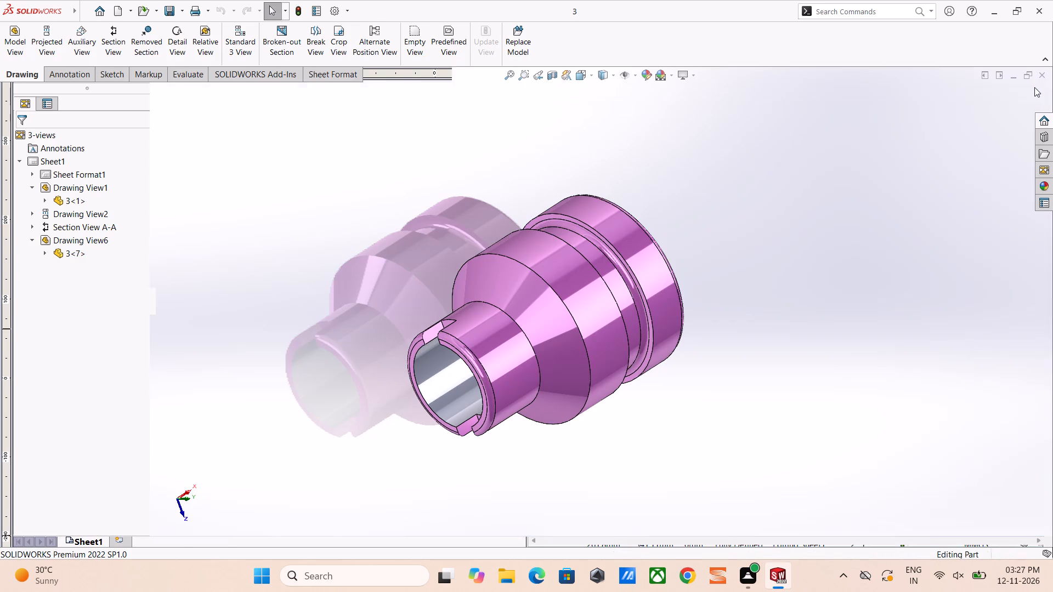
{"action": "left_click", "coordinate": [1039, 77]}
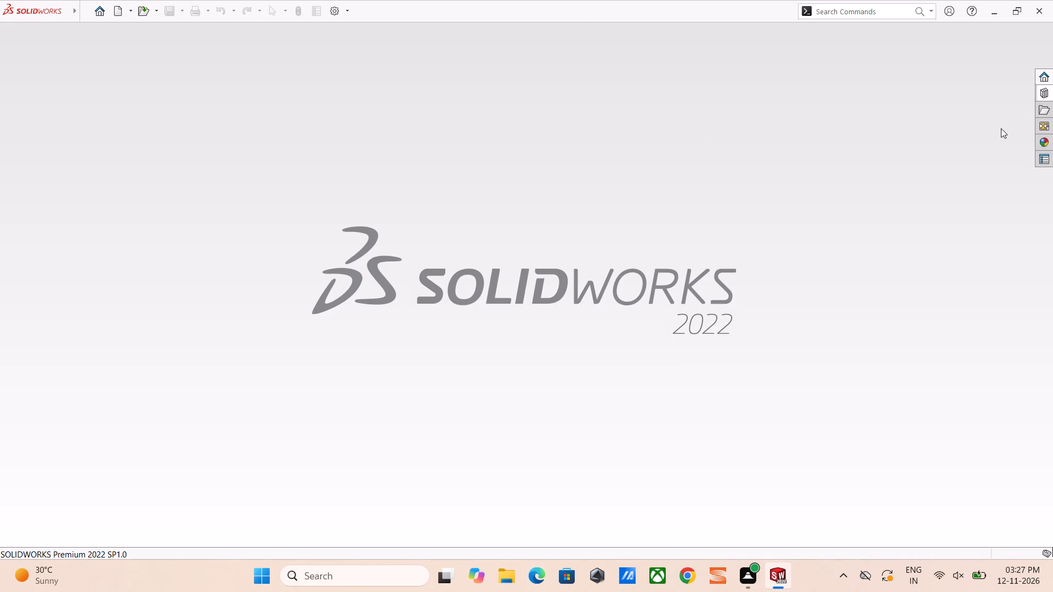
Create a new part document.
{"action": "key", "text": "ctrl+n"}
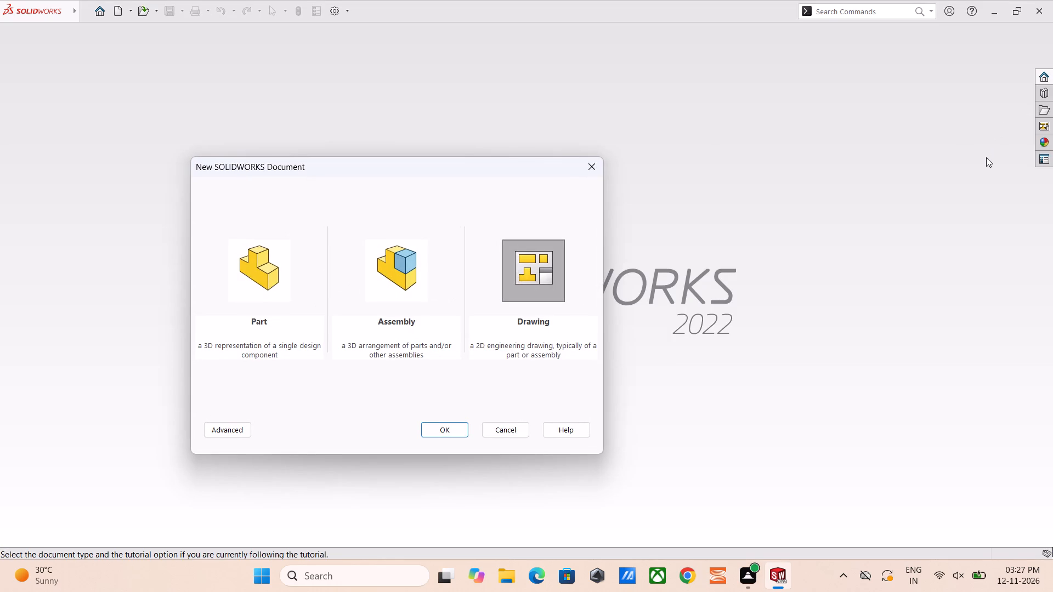
{"action": "key", "text": "Right"}
{"action": "key", "text": "Return"}
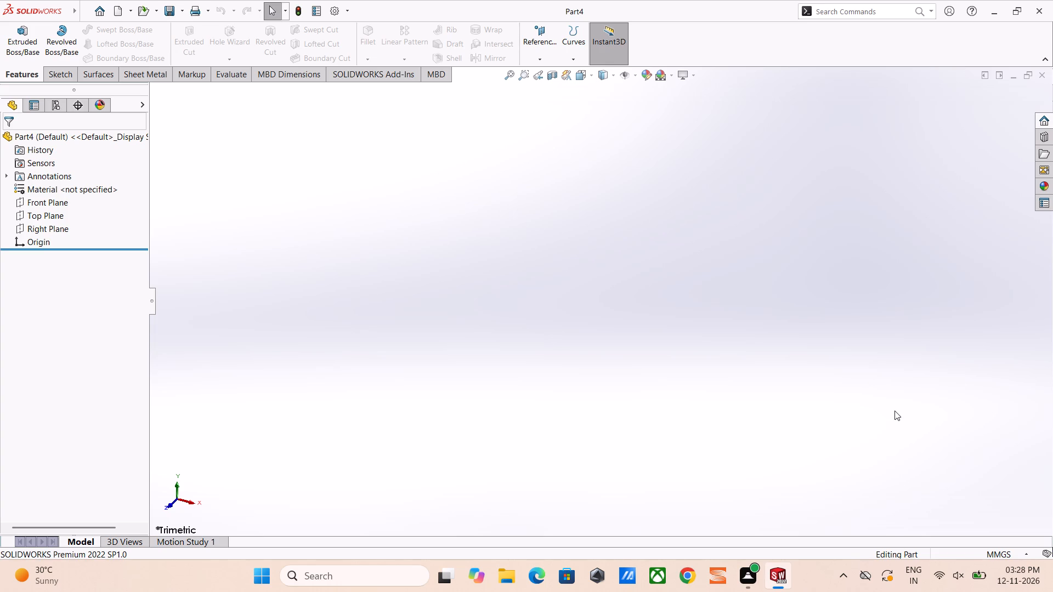
Start a sketch on the Front Plane and draw a horizontal line about 115 mm long from the origin.
{"action": "left_click", "coordinate": [41, 207]}
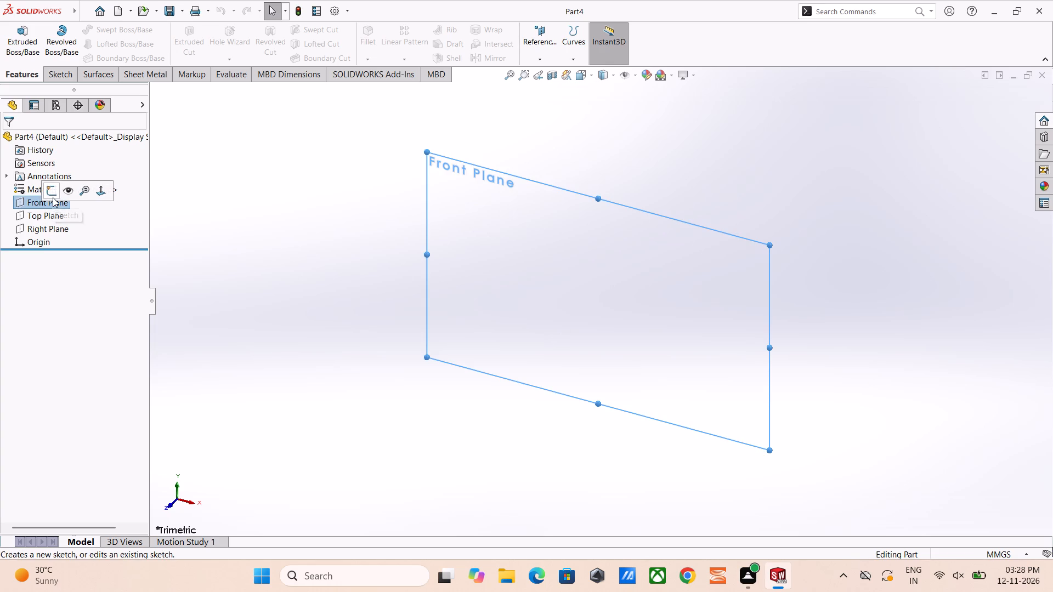
{"action": "left_click", "coordinate": [52, 190]}
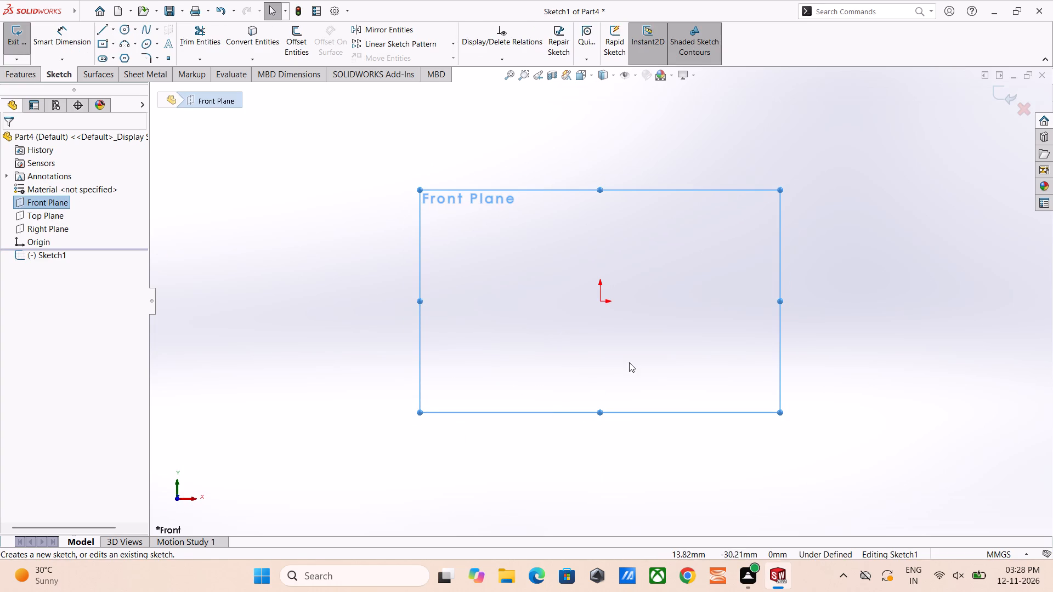
{"action": "right_click_drag", "start_coordinate": [649, 348], "coordinate": [558, 356]}
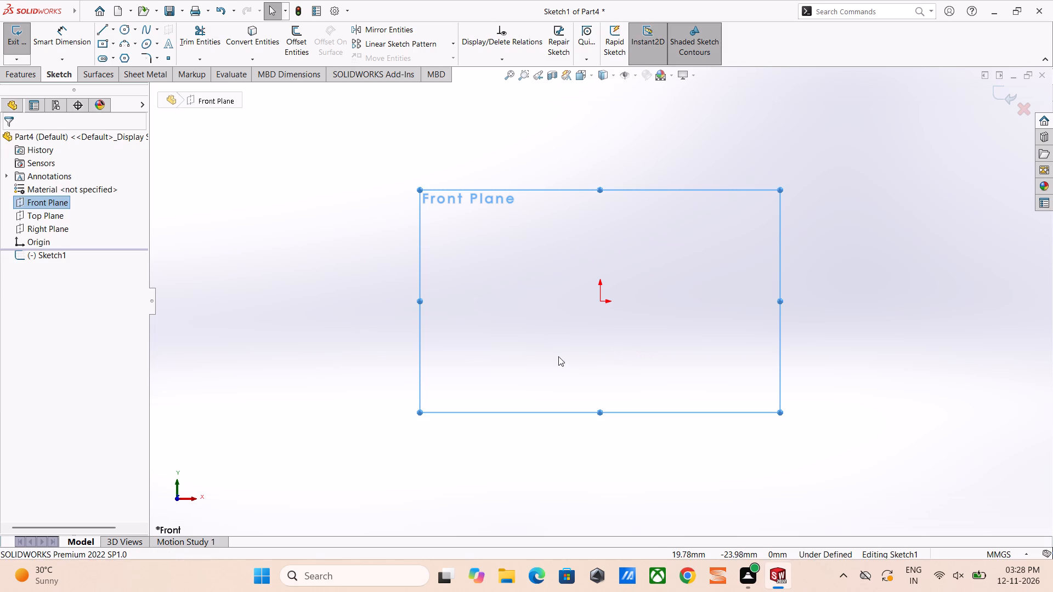
{"action": "right_click_drag", "start_coordinate": [558, 356], "coordinate": [545, 355]}
{"action": "left_click", "coordinate": [599, 301]}
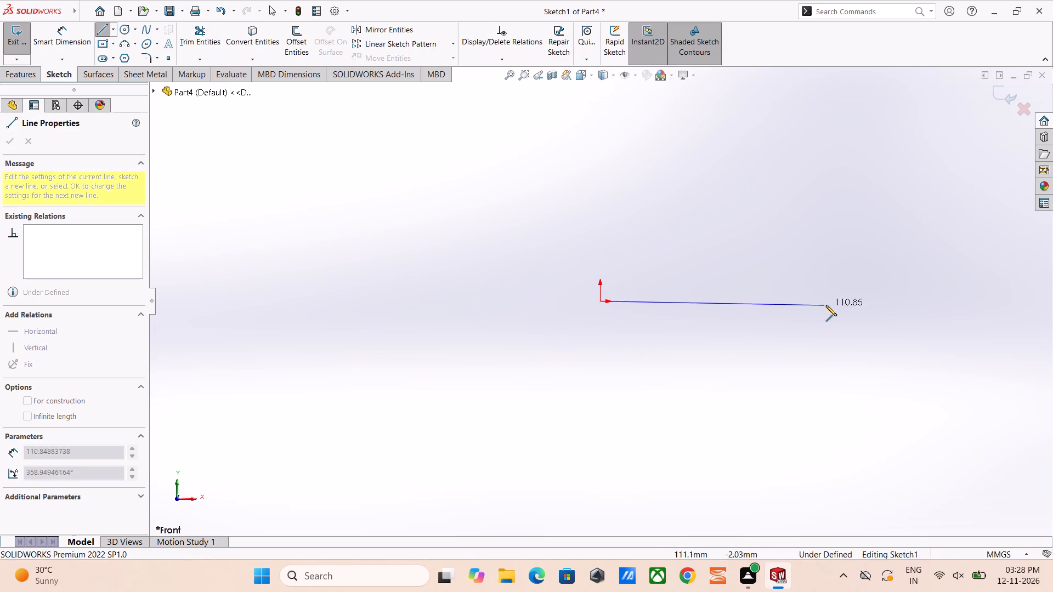
{"action": "left_click", "coordinate": [833, 301]}
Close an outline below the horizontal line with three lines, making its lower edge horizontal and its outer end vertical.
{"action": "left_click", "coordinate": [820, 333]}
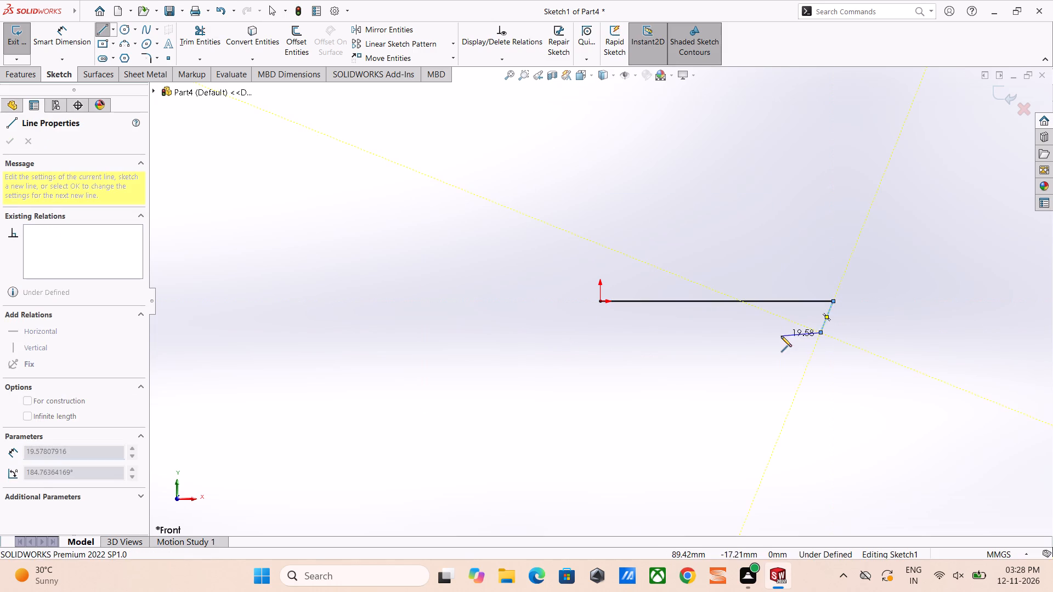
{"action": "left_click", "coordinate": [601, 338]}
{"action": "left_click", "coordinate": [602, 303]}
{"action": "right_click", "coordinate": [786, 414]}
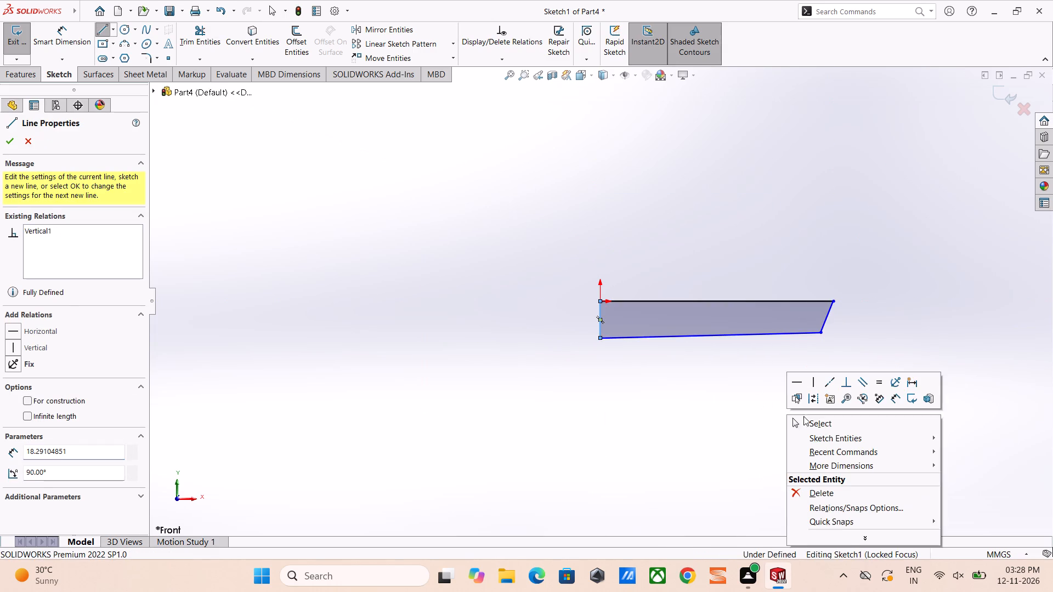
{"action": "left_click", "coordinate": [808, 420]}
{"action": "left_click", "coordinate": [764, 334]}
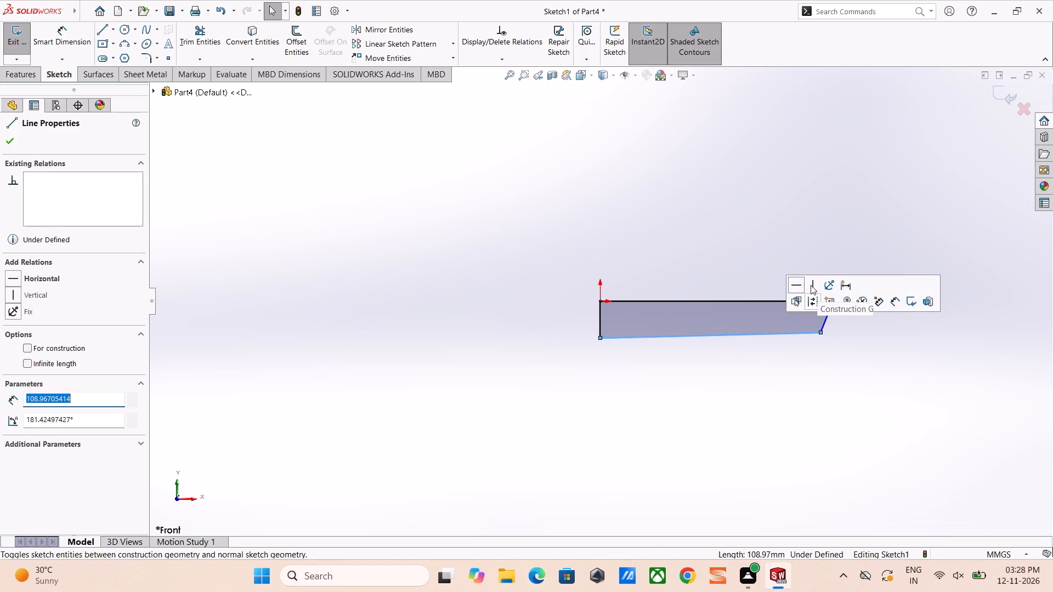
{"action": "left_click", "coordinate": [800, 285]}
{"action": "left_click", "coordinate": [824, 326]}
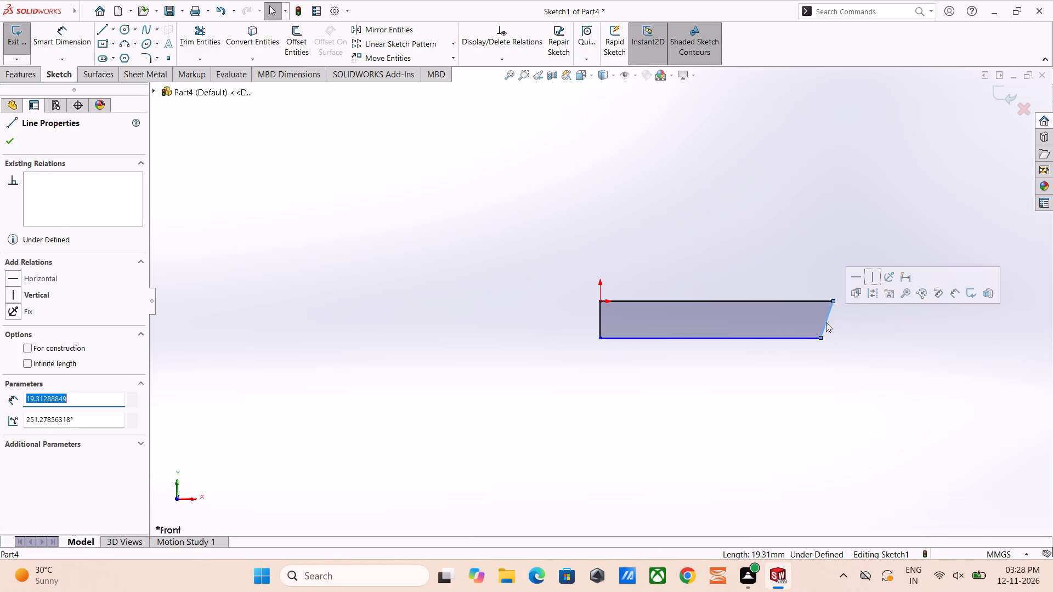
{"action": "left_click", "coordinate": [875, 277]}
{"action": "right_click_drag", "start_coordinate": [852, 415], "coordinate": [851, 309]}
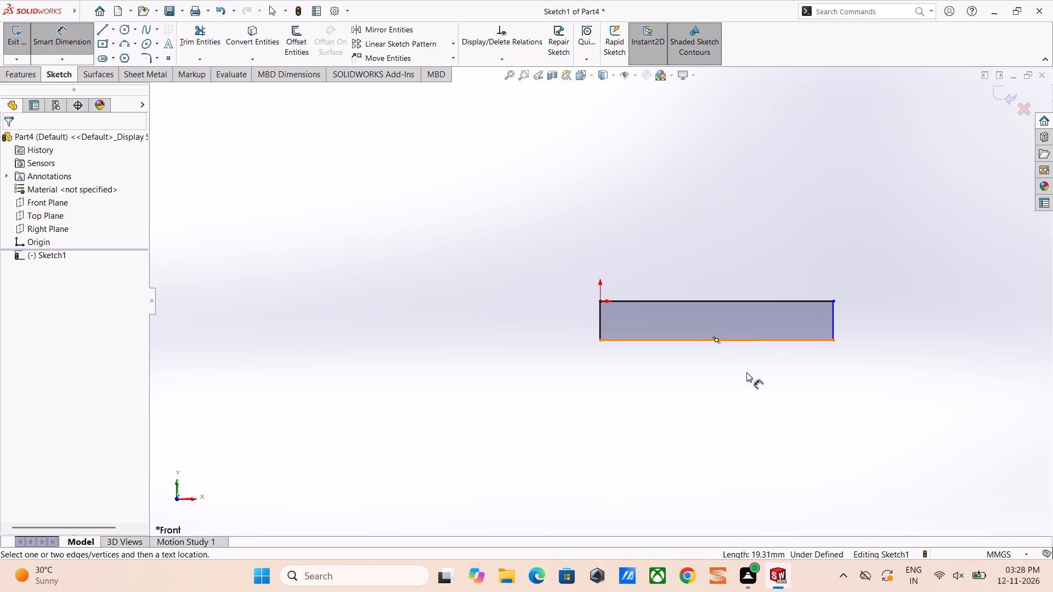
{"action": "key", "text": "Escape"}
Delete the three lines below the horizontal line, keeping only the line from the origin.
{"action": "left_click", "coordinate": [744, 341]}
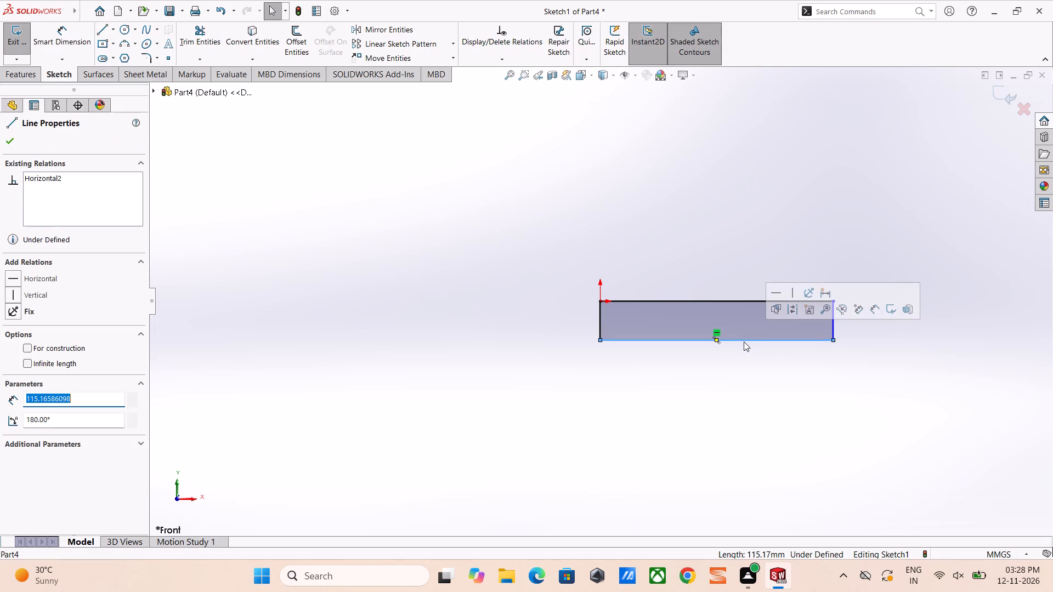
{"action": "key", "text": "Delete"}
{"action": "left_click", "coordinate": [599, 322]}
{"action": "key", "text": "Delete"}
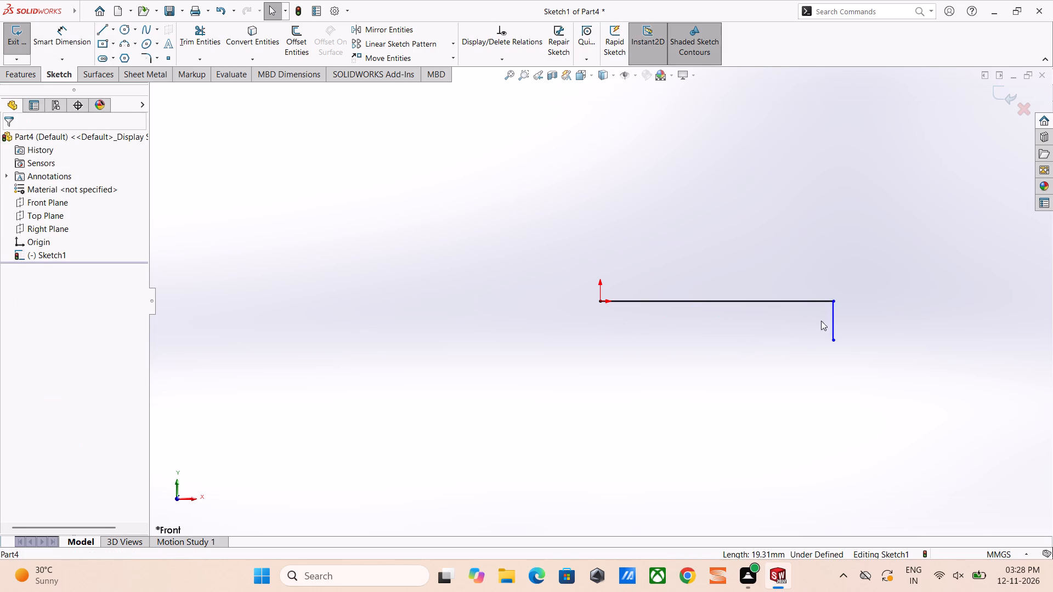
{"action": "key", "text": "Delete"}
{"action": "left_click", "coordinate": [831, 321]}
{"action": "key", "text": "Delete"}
Draw three lines above the horizontal line to close a roughly rectangular profile about 25 mm high.
{"action": "right_click_drag", "start_coordinate": [823, 362], "coordinate": [811, 277]}
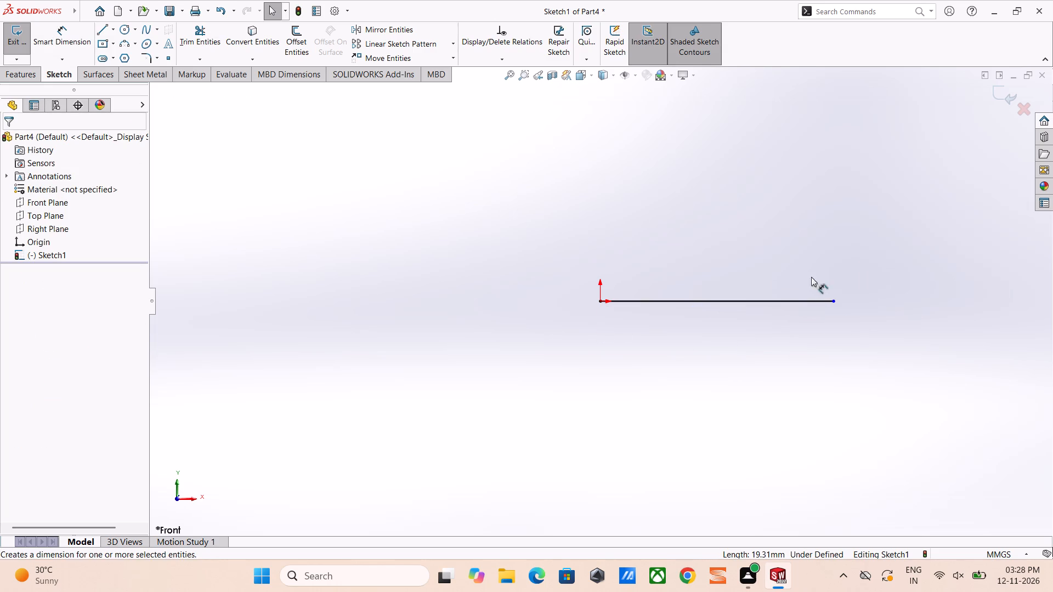
{"action": "right_click_drag", "start_coordinate": [811, 277], "coordinate": [811, 268]}
{"action": "right_click_drag", "start_coordinate": [801, 374], "coordinate": [679, 375]}
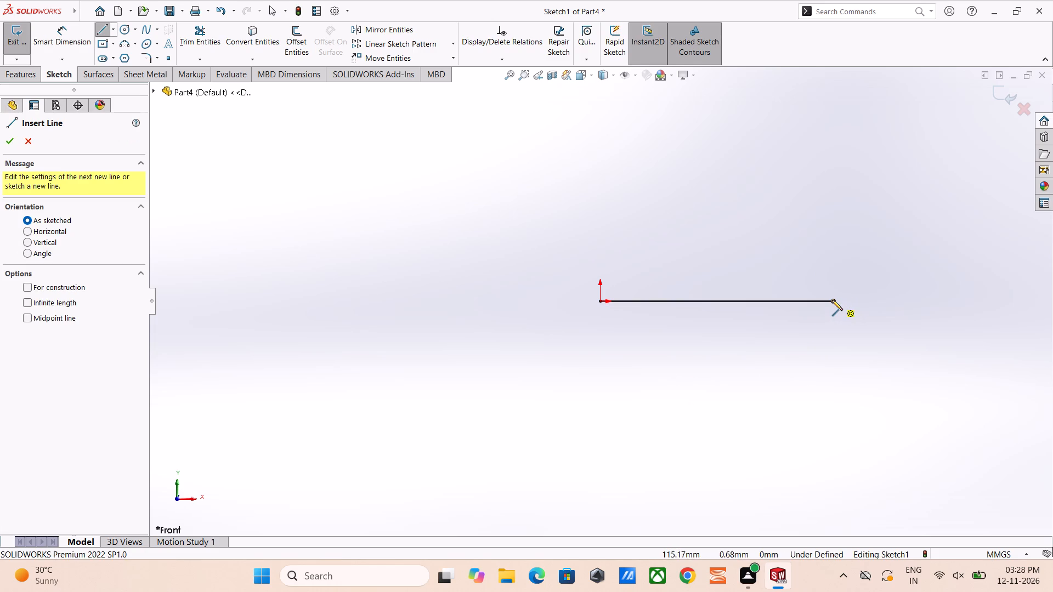
{"action": "left_click", "coordinate": [832, 300]}
{"action": "left_click", "coordinate": [830, 252]}
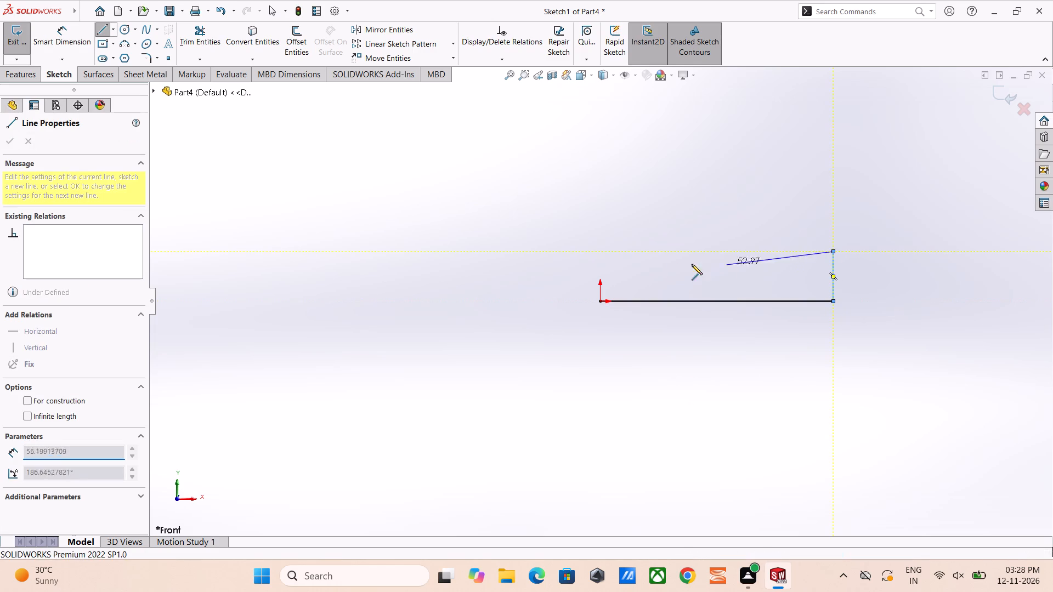
{"action": "left_click", "coordinate": [592, 251]}
{"action": "left_click", "coordinate": [599, 299]}
{"action": "right_click", "coordinate": [575, 305]}
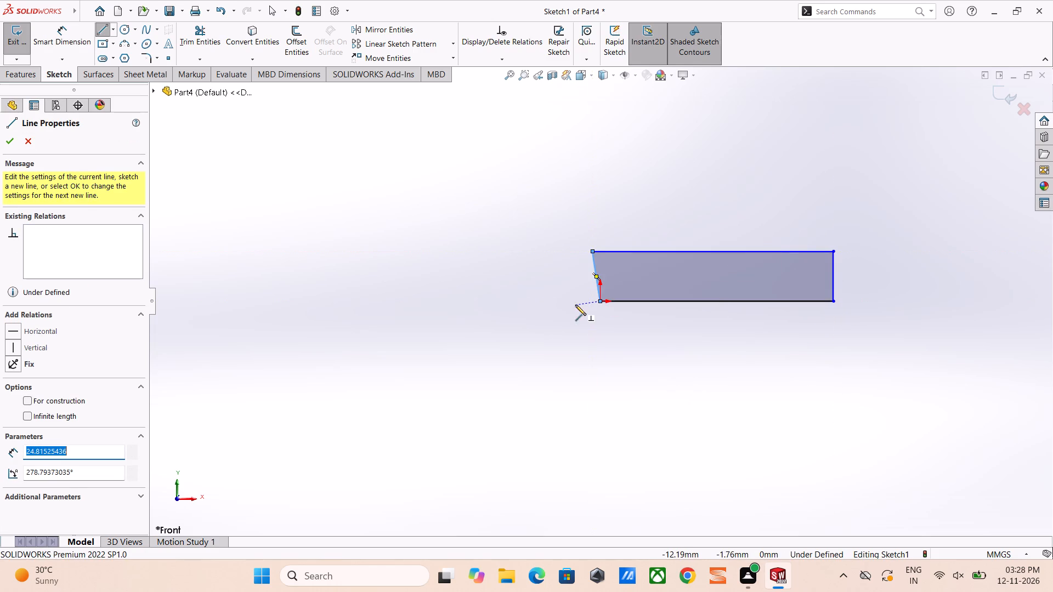
{"action": "left_click", "coordinate": [602, 312]}
Apply a vertical relation to the slanted end line at the origin.
{"action": "left_click", "coordinate": [598, 267]}
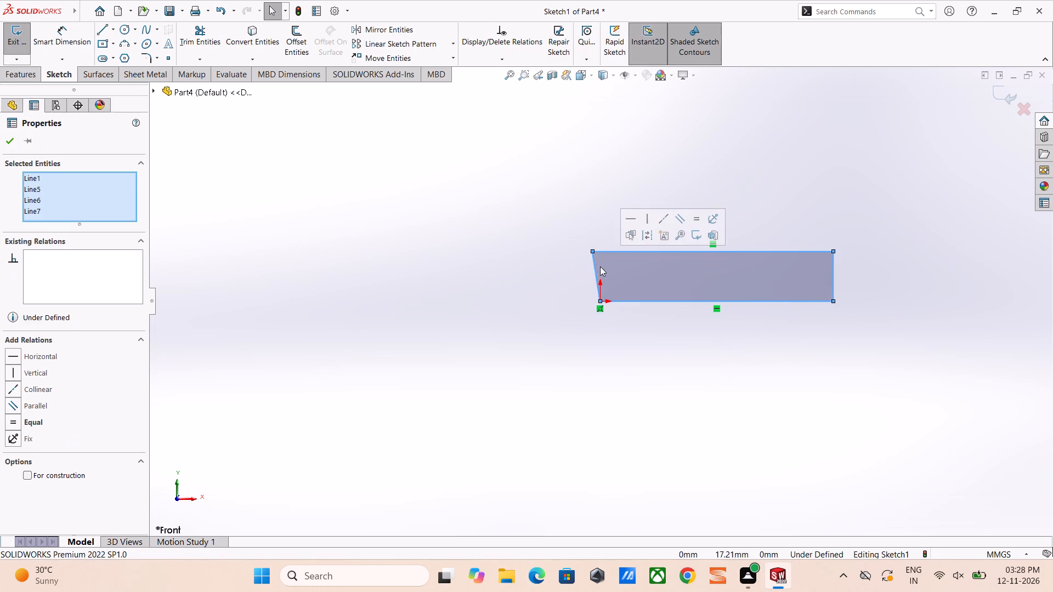
{"action": "left_click", "coordinate": [552, 275]}
{"action": "left_click", "coordinate": [595, 269]}
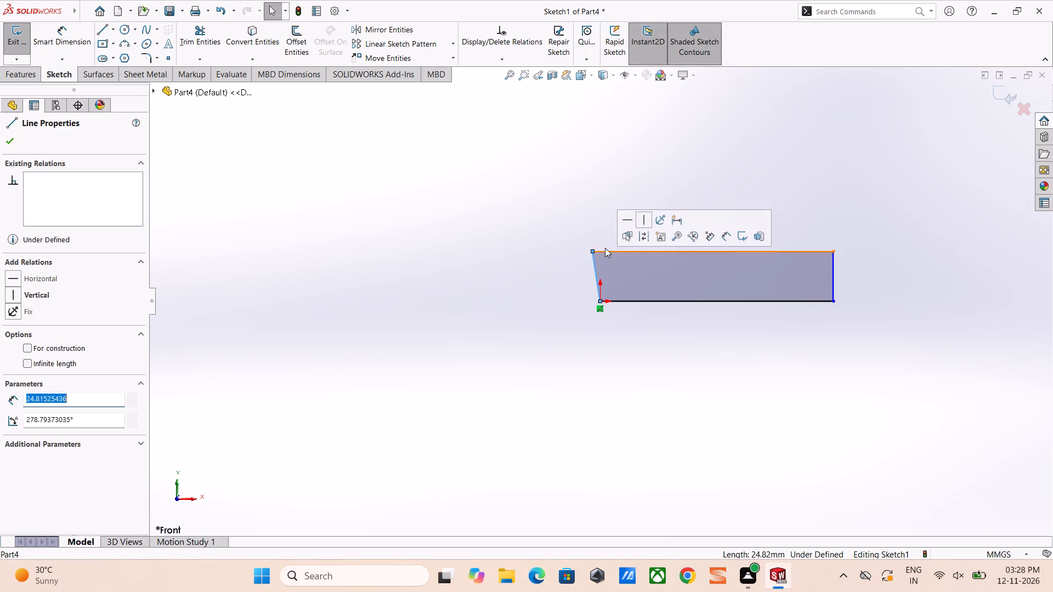
{"action": "left_click", "coordinate": [644, 223]}
{"action": "left_click", "coordinate": [627, 343]}
Dimension the rectangle's bottom edge as 60 mm and its side edge as 10 mm.
{"action": "right_click_drag", "start_coordinate": [705, 432], "coordinate": [696, 372]}
{"action": "left_click", "coordinate": [700, 300]}
{"action": "left_click", "coordinate": [712, 363]}
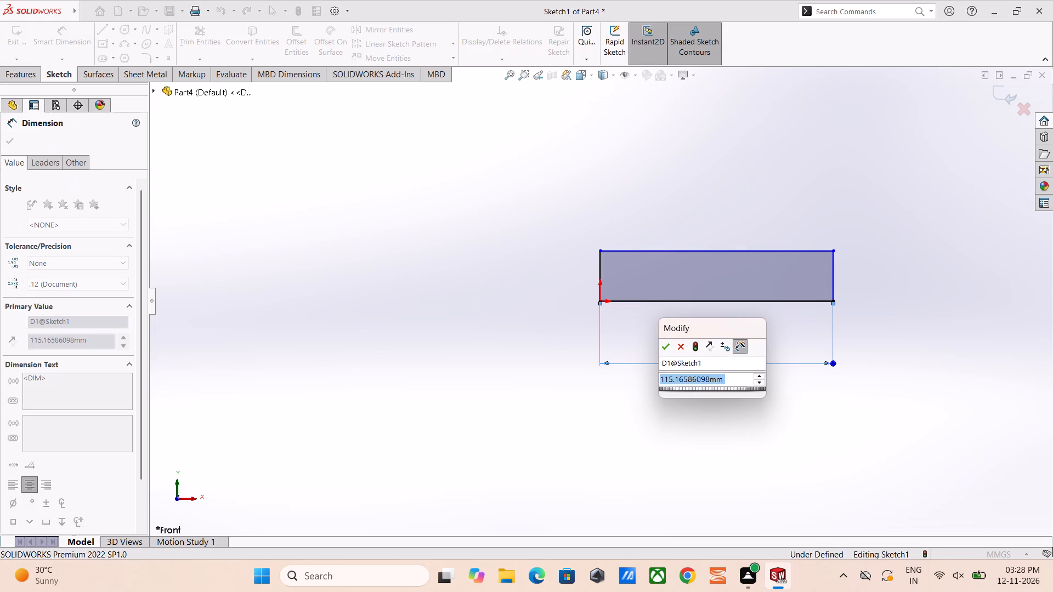
{"action": "type", "text": "60"}
{"action": "key", "text": "Return"}
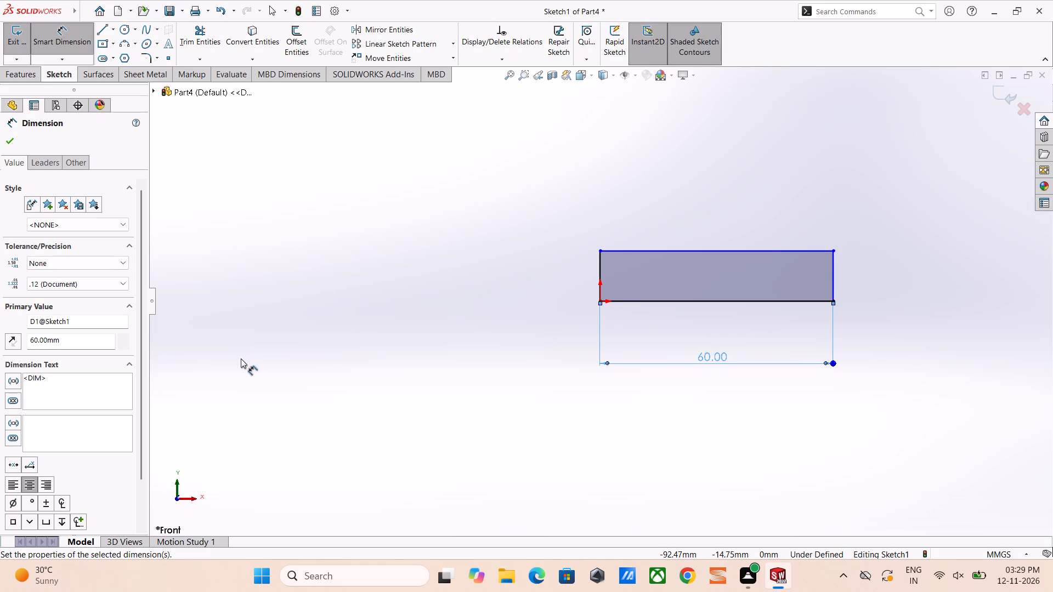
{"action": "left_click", "coordinate": [831, 274]}
{"action": "left_click", "coordinate": [881, 274]}
{"action": "type", "text": "10"}
{"action": "key", "text": "Return"}
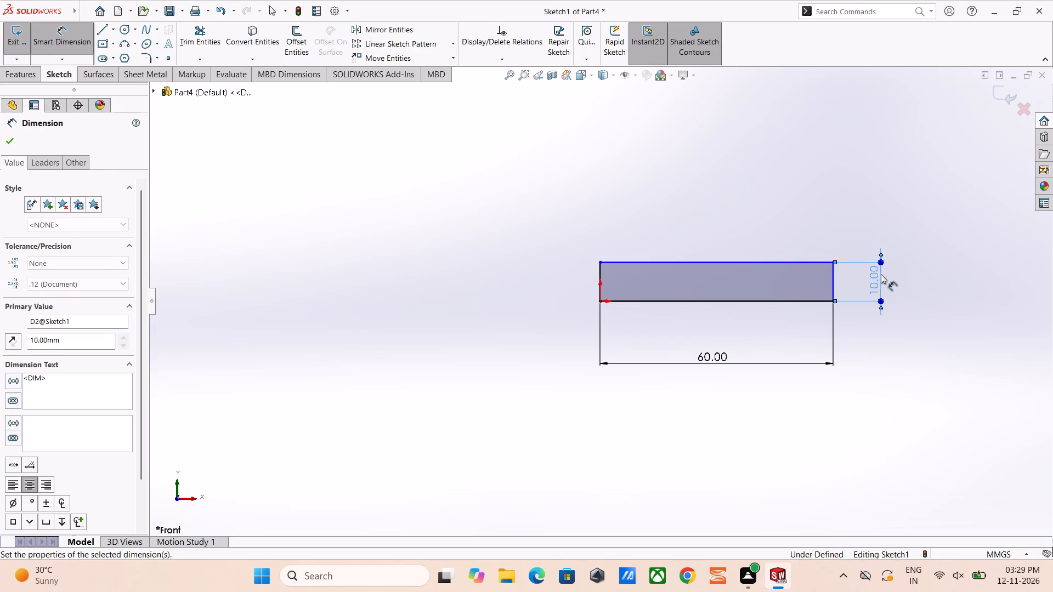
Extrude the base profile 40 mm with the Mid Plane end condition.
{"action": "left_click", "coordinate": [14, 145]}
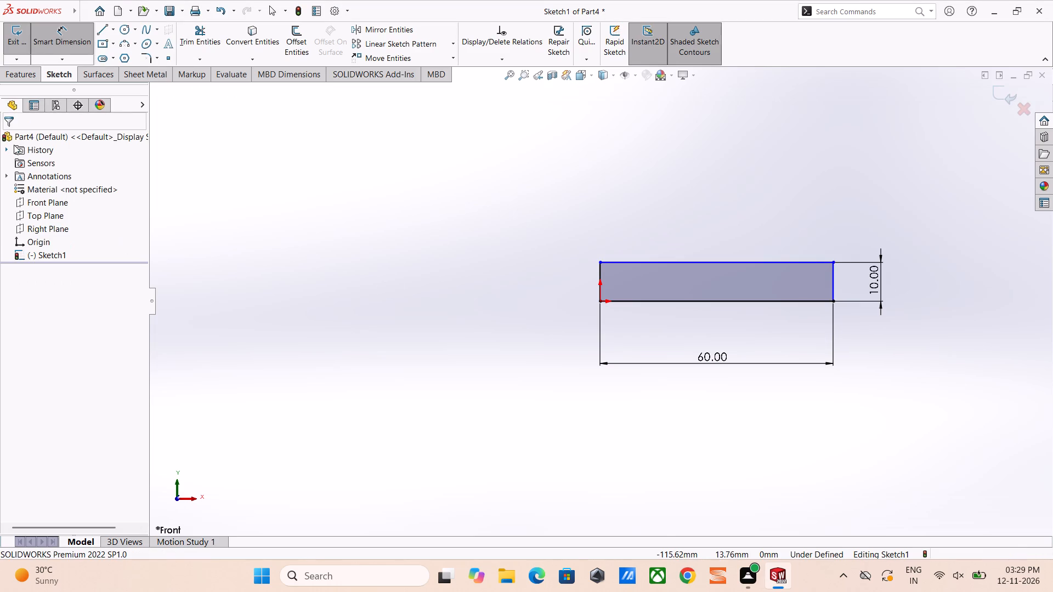
{"action": "left_click", "coordinate": [10, 75]}
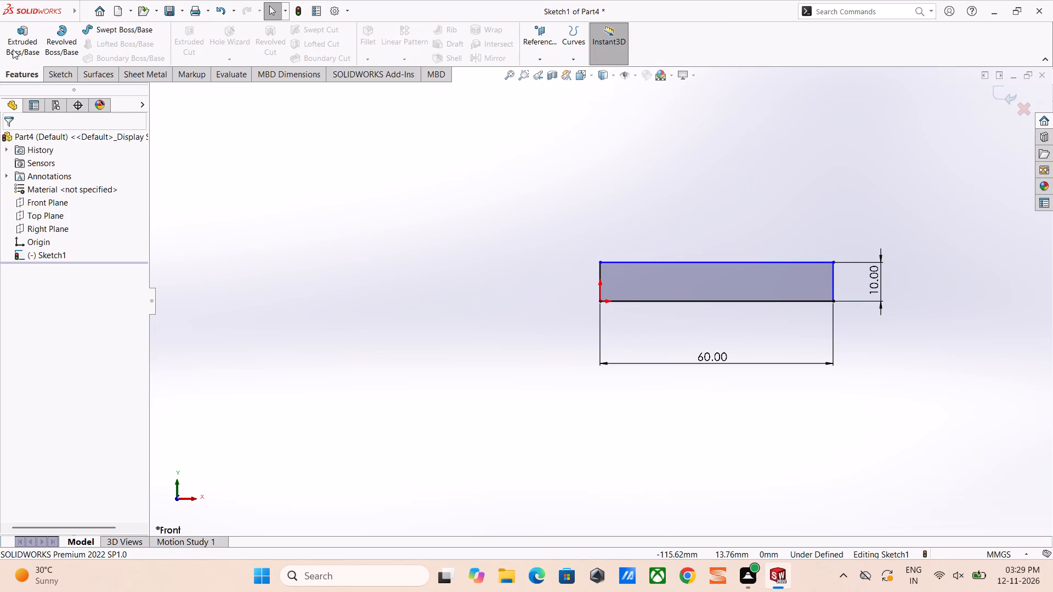
{"action": "left_click", "coordinate": [14, 47]}
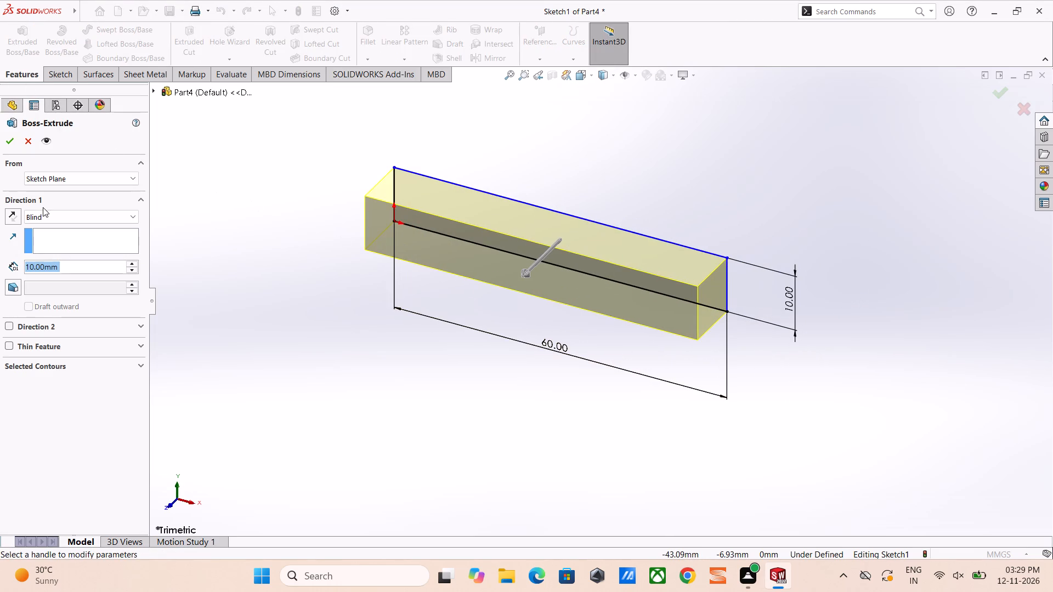
{"action": "left_click", "coordinate": [30, 214]}
{"action": "left_click", "coordinate": [56, 270]}
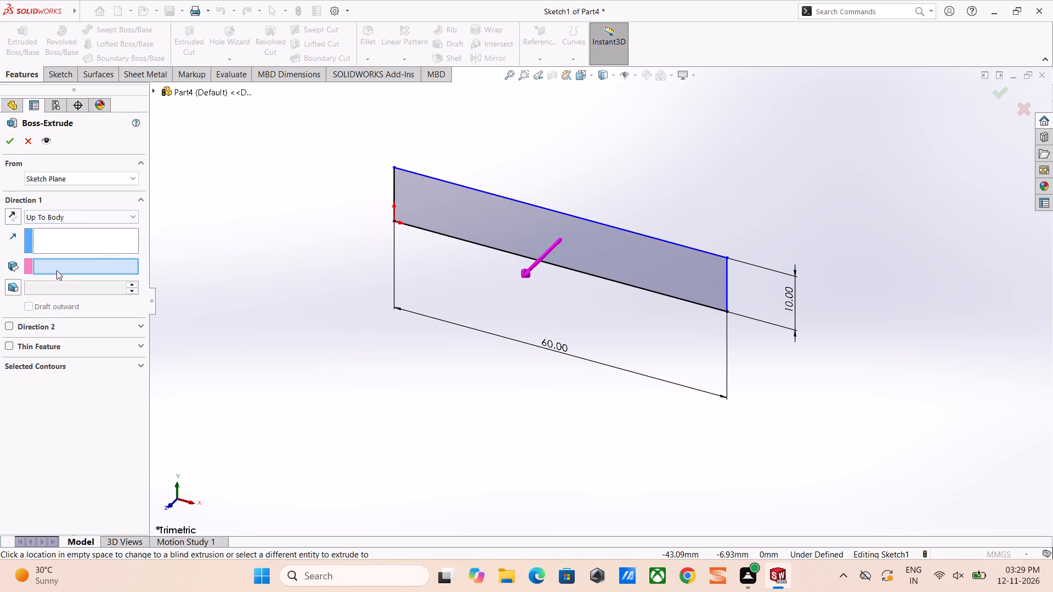
{"action": "left_click", "coordinate": [86, 213]}
{"action": "left_click", "coordinate": [71, 271]}
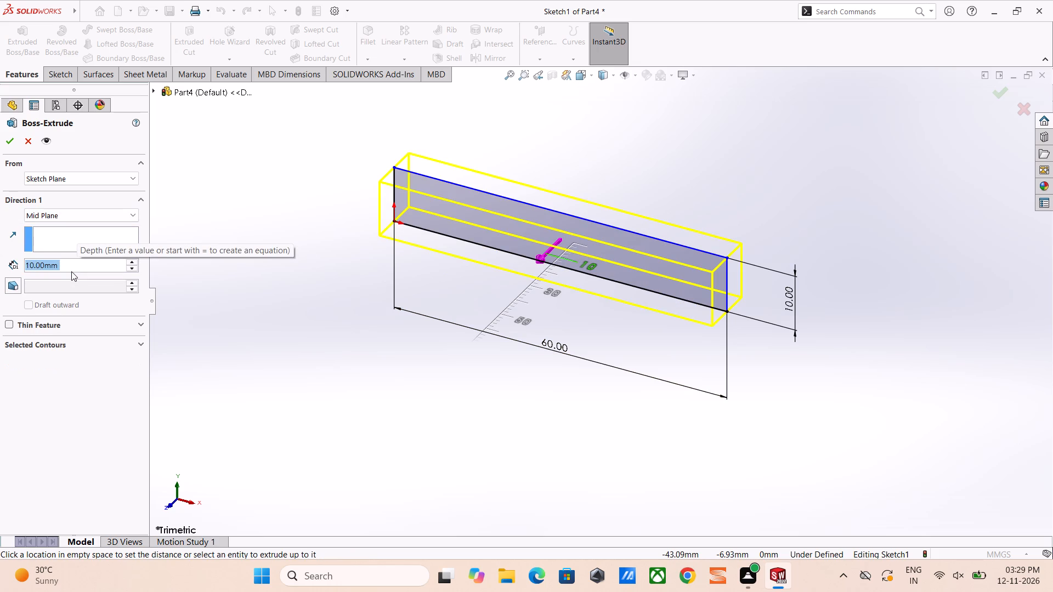
{"action": "type", "text": "40"}
{"action": "key", "text": "Return"}
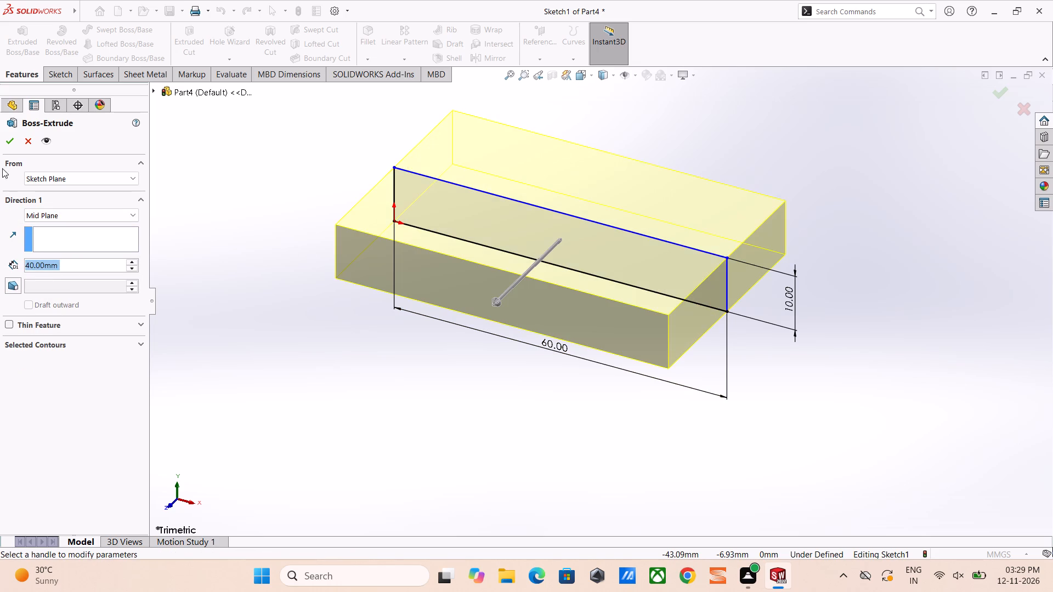
{"action": "left_click", "coordinate": [10, 143]}
On the base's end face at the origin, sketch an upright lug outline: two side lines about 33 mm high joined by a semicircular arc about 20 mm in radius.
{"action": "middle_click_drag", "start_coordinate": [428, 252], "coordinate": [454, 253]}
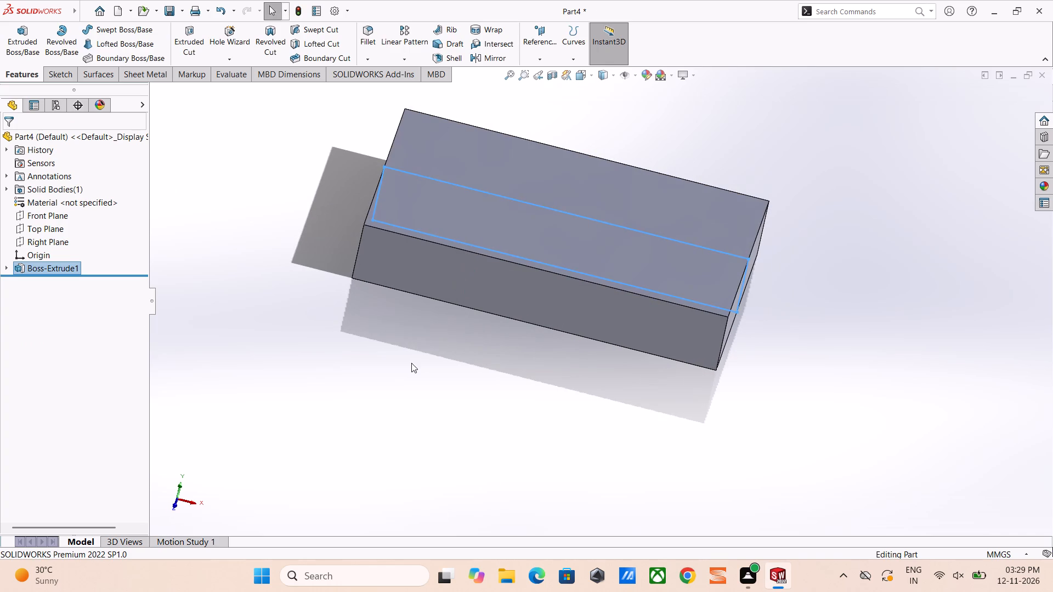
{"action": "left_click", "coordinate": [410, 369]}
{"action": "middle_click_drag", "start_coordinate": [352, 224], "coordinate": [417, 244]}
{"action": "left_click", "coordinate": [445, 200]}
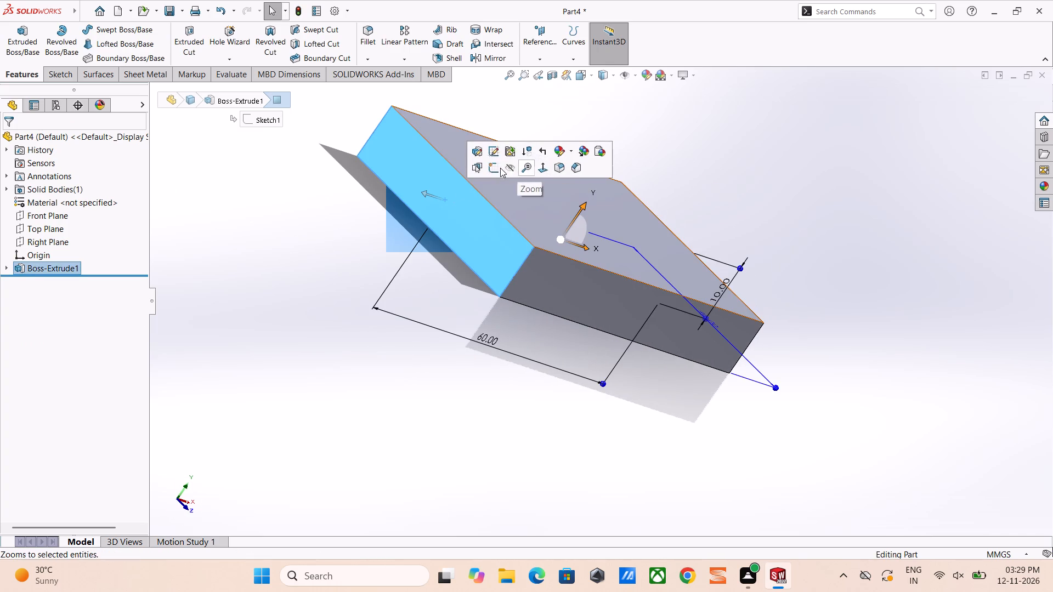
{"action": "left_click", "coordinate": [497, 167]}
{"action": "right_click_drag", "start_coordinate": [460, 192], "coordinate": [444, 184]}
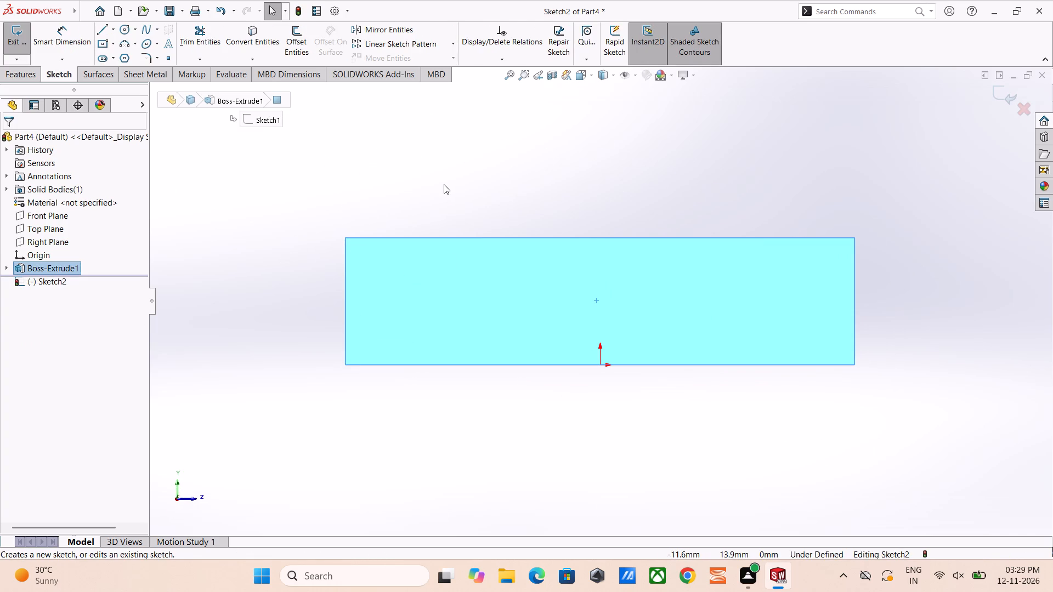
{"action": "right_click_drag", "start_coordinate": [444, 184], "coordinate": [364, 185]}
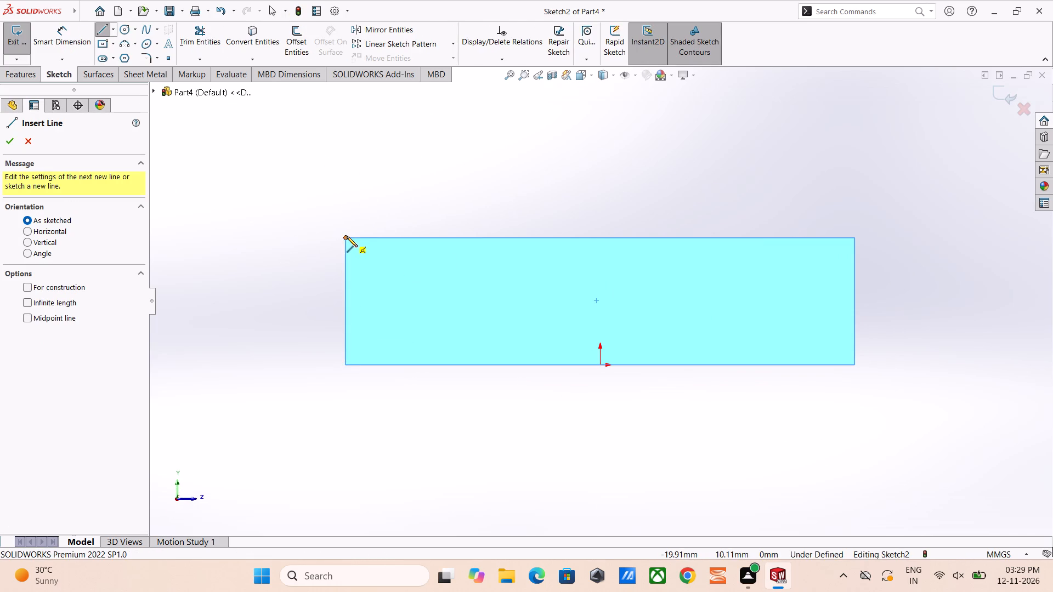
{"action": "left_click", "coordinate": [347, 236]}
{"action": "scroll", "coordinate": [339, 218], "scroll_direction": "up", "scroll_amount": 4}
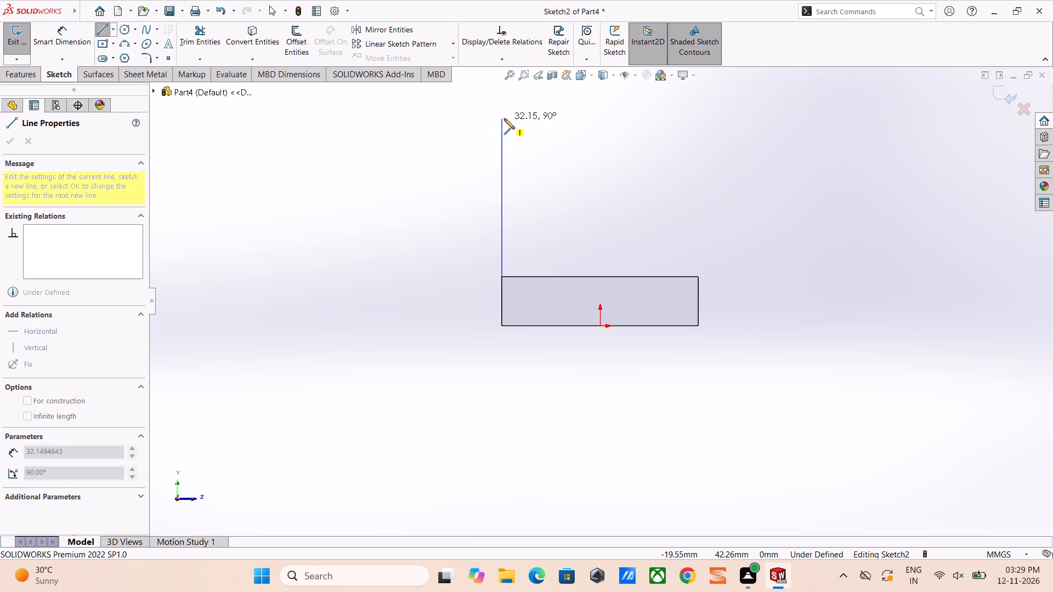
{"action": "left_click", "coordinate": [505, 116]}
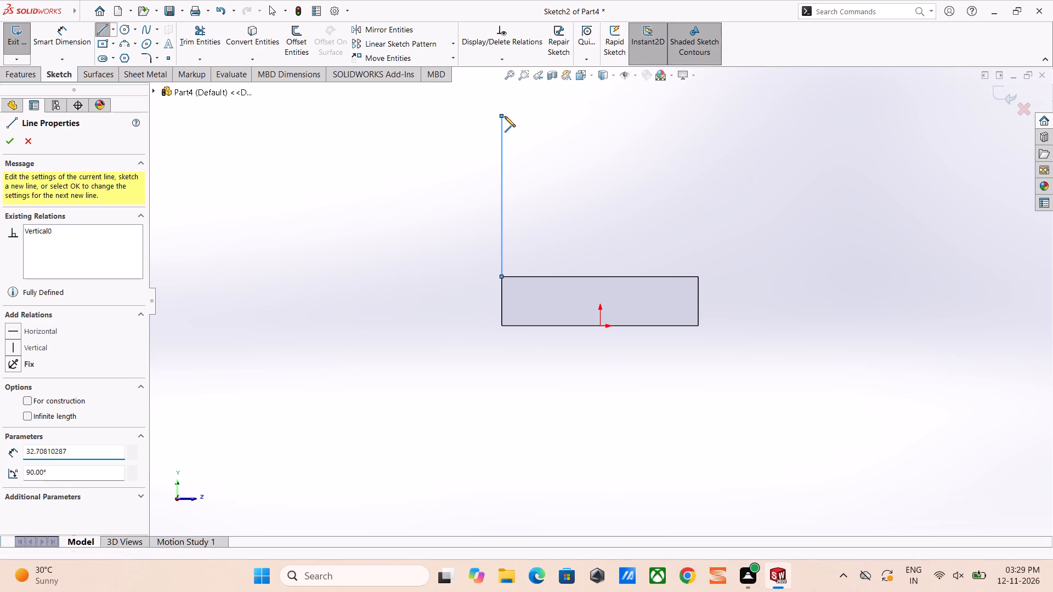
{"action": "right_click", "coordinate": [505, 116]}
{"action": "left_click", "coordinate": [529, 151]}
{"action": "scroll", "coordinate": [517, 109], "scroll_direction": "up", "scroll_amount": 3}
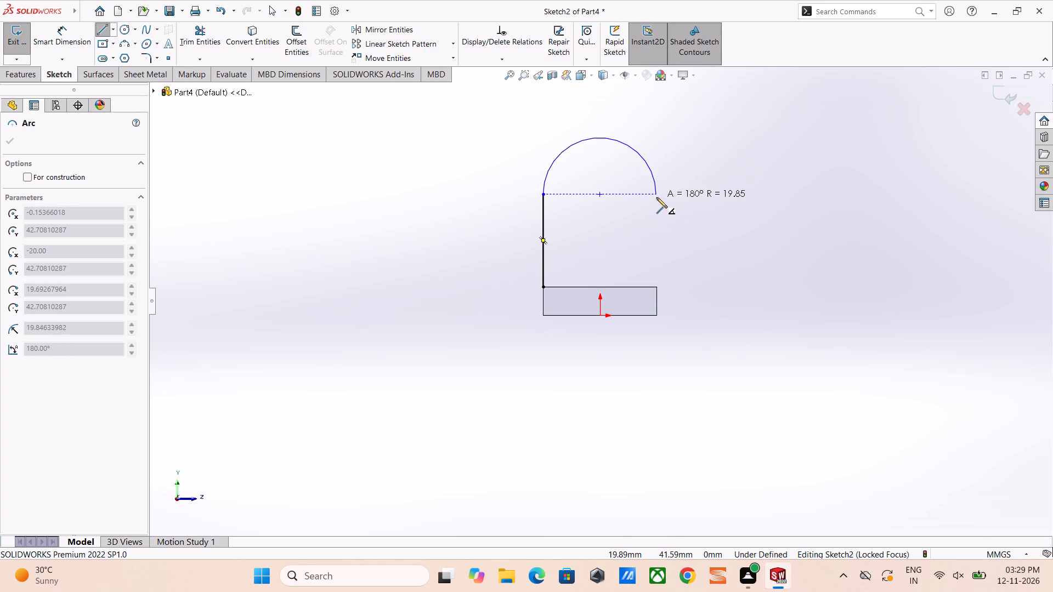
{"action": "left_click", "coordinate": [656, 197]}
{"action": "left_click", "coordinate": [655, 286]}
{"action": "right_click", "coordinate": [655, 286]}
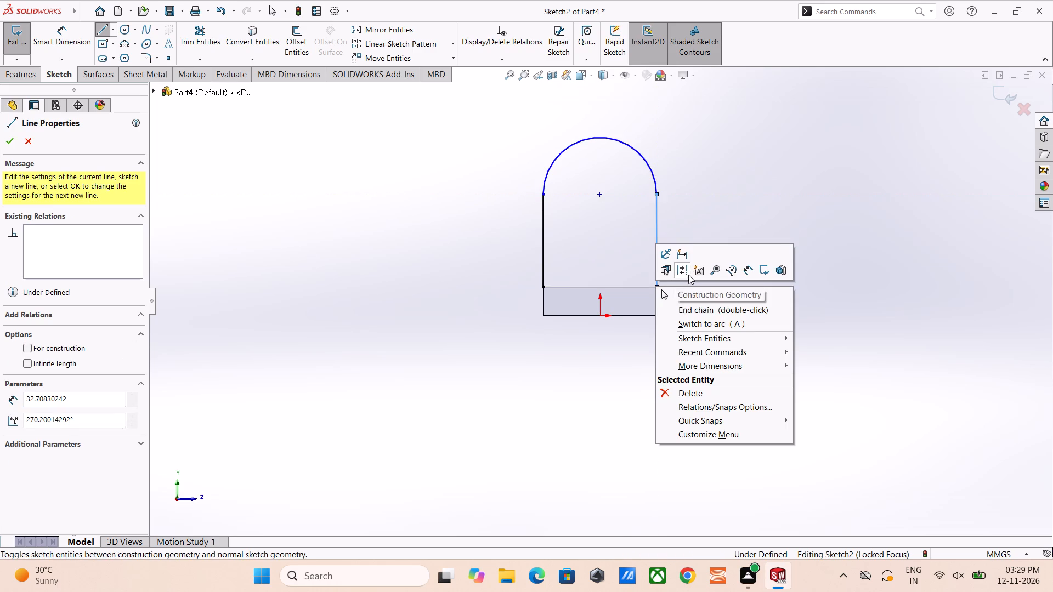
{"action": "left_click", "coordinate": [687, 297]}
Apply a vertical relation to the lug outline's second side line.
{"action": "left_click", "coordinate": [656, 240]}
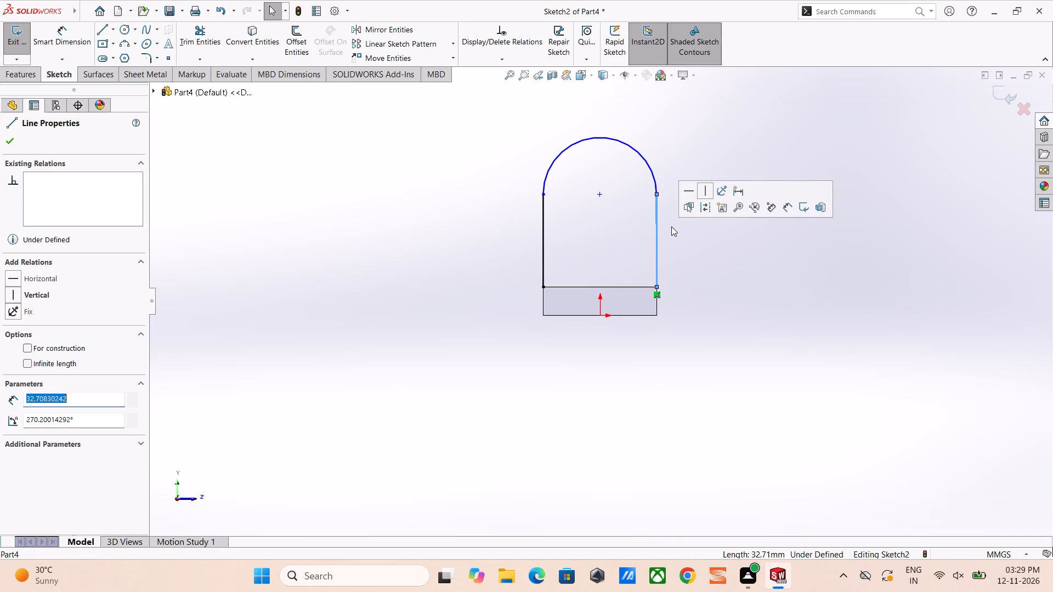
{"action": "left_click", "coordinate": [707, 195]}
{"action": "left_click", "coordinate": [691, 268]}
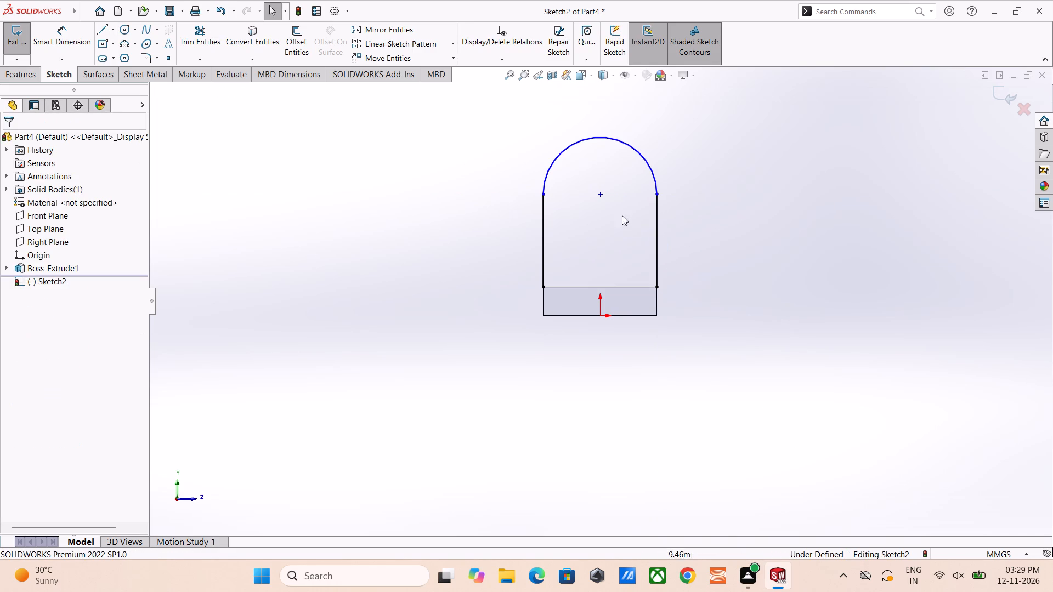
Apply horizontal relations between the arc's two endpoints and between its centre and one endpoint.
{"action": "left_click", "coordinate": [541, 193], "text": "ctrl"}
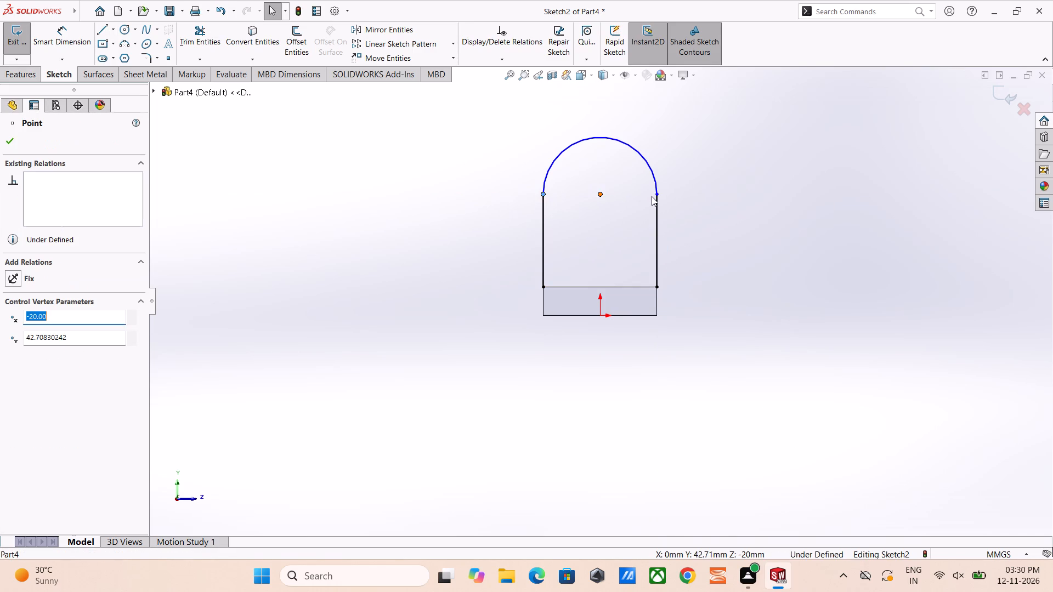
{"action": "left_click", "coordinate": [657, 193], "text": "ctrl"}
{"action": "left_click", "coordinate": [689, 141]}
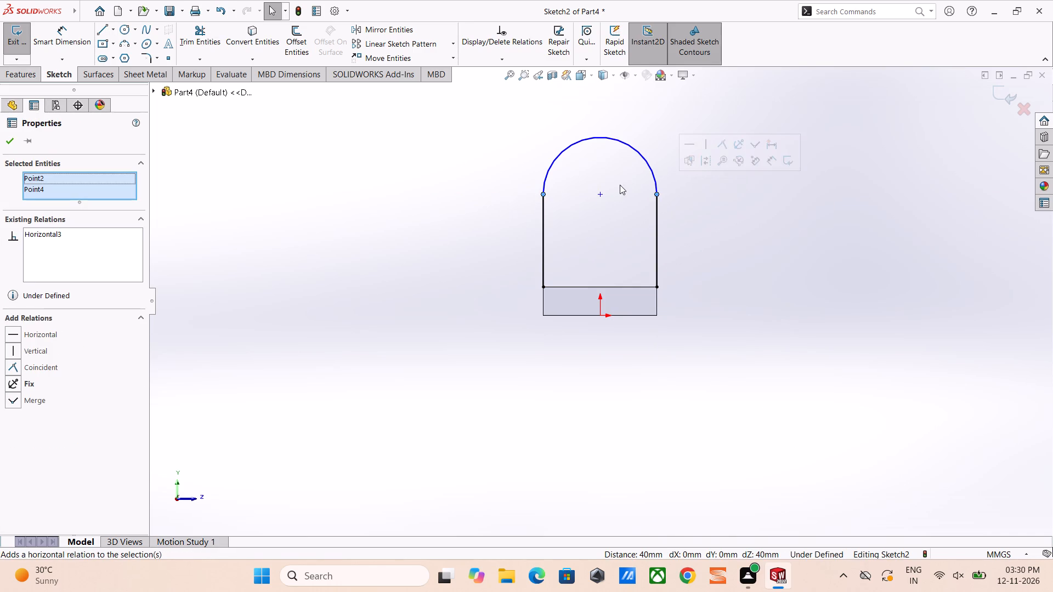
{"action": "left_click", "coordinate": [603, 195]}
{"action": "left_click", "coordinate": [659, 194], "text": "ctrl"}
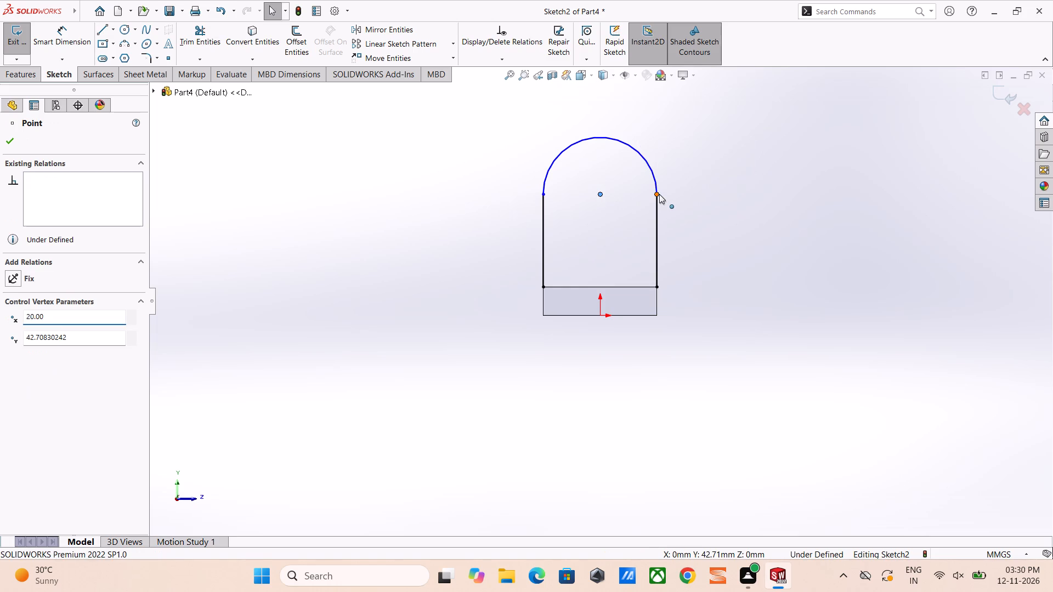
{"action": "left_click", "coordinate": [689, 142]}
{"action": "left_click", "coordinate": [682, 235]}
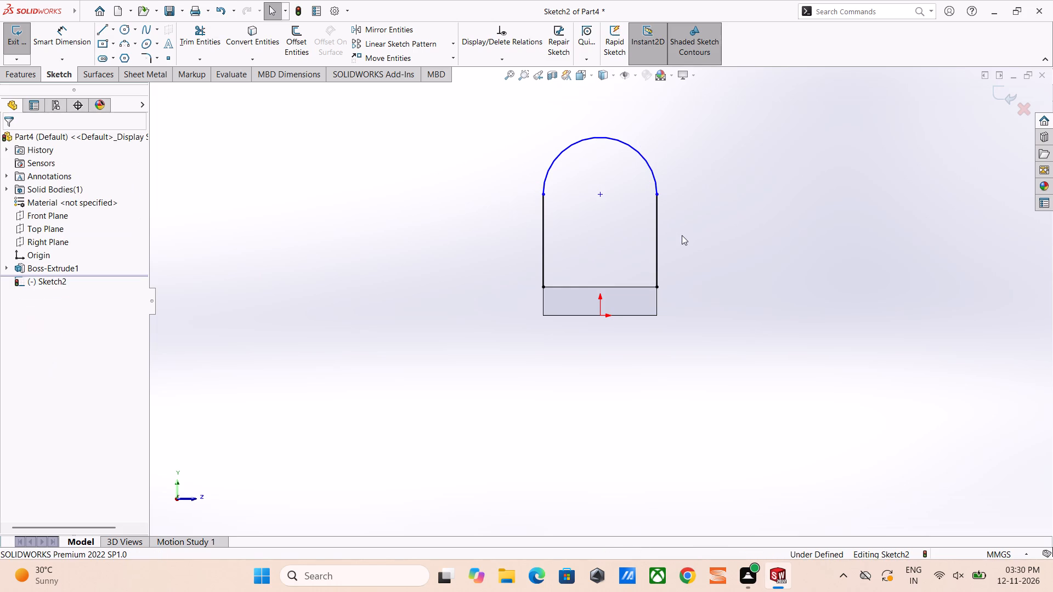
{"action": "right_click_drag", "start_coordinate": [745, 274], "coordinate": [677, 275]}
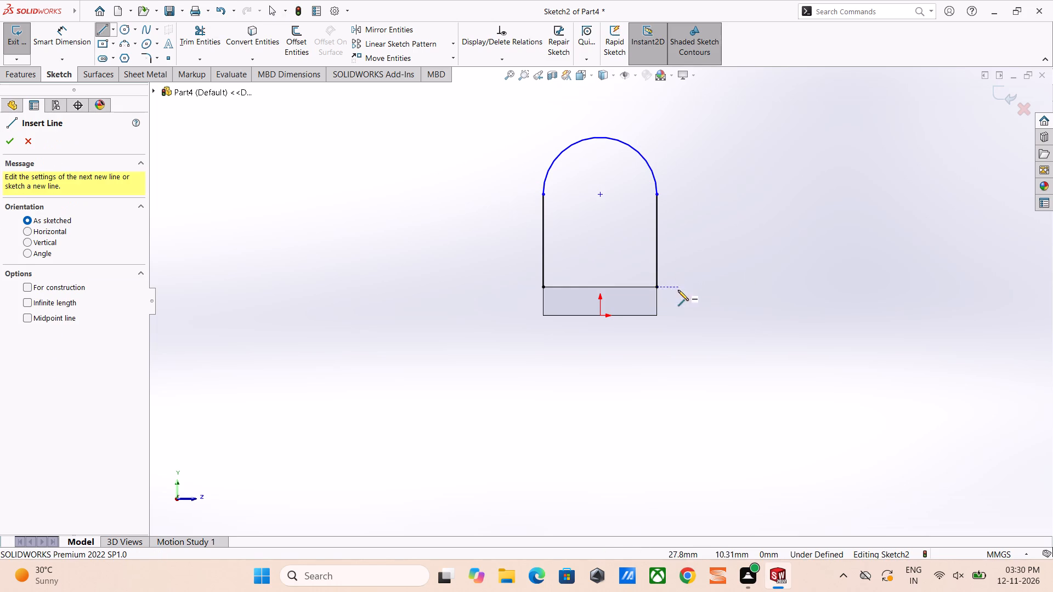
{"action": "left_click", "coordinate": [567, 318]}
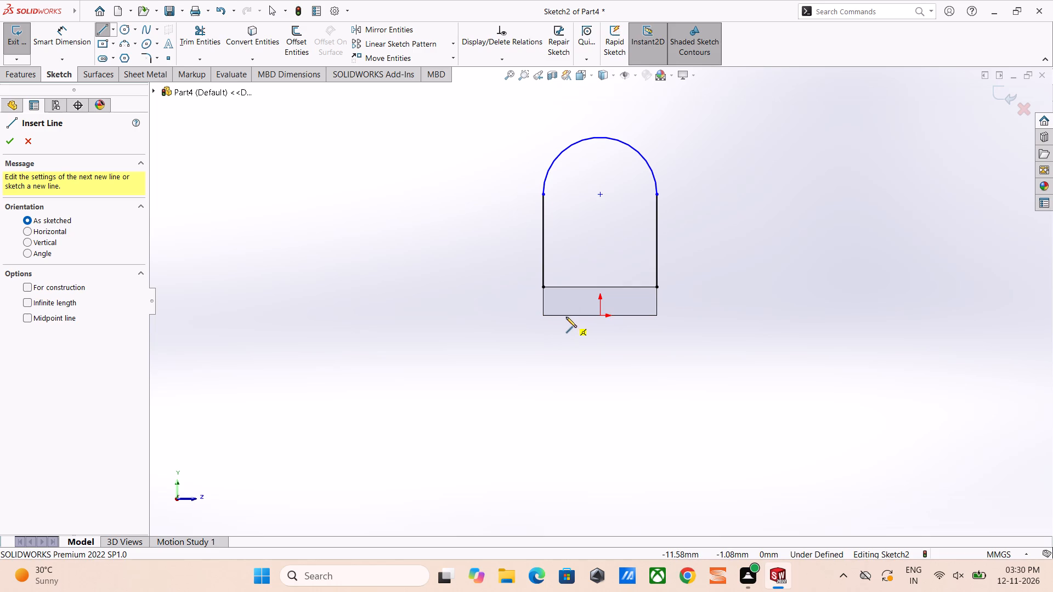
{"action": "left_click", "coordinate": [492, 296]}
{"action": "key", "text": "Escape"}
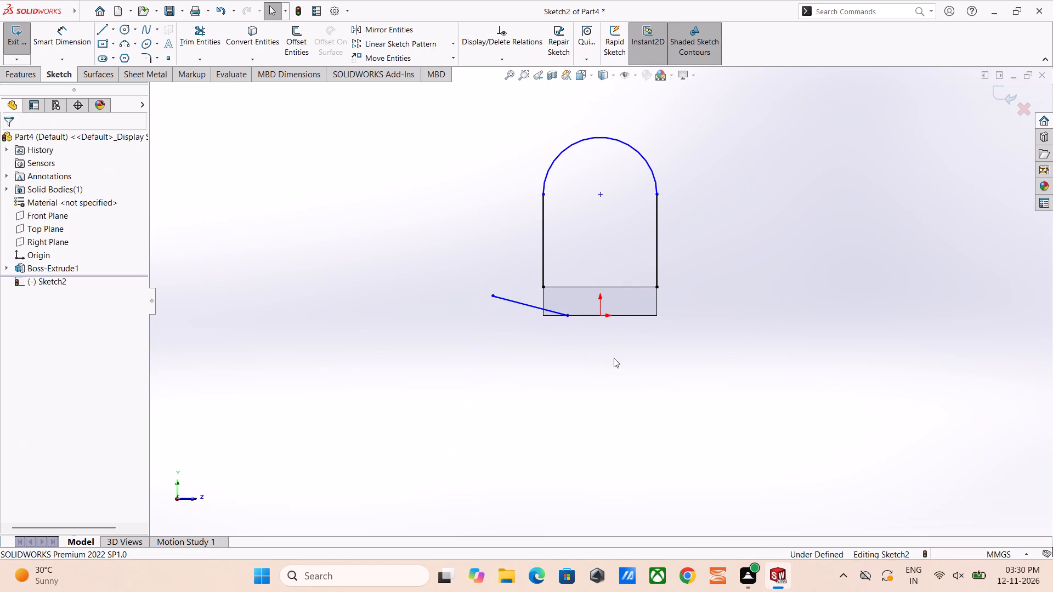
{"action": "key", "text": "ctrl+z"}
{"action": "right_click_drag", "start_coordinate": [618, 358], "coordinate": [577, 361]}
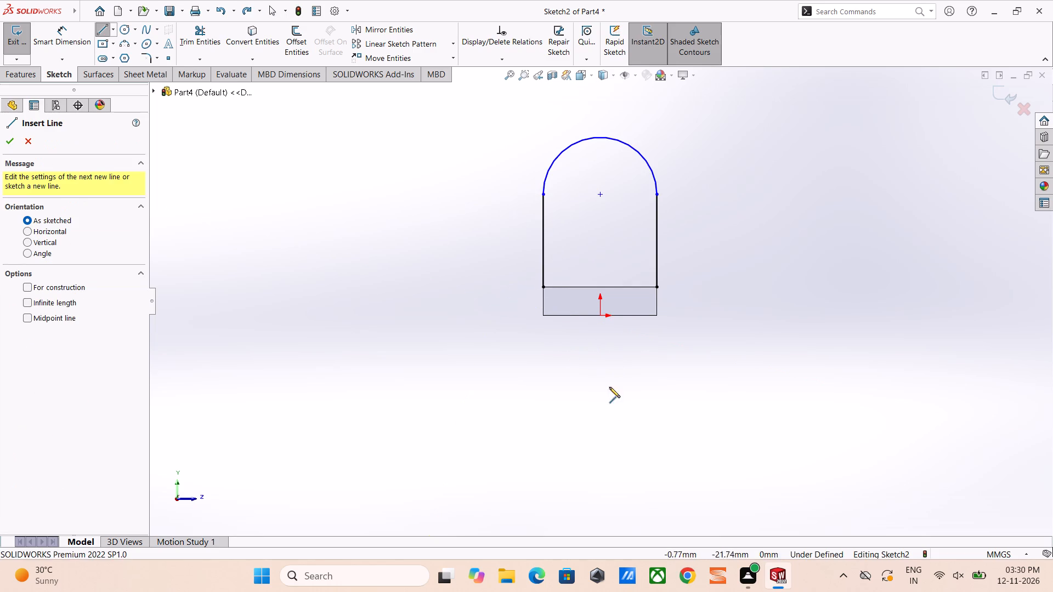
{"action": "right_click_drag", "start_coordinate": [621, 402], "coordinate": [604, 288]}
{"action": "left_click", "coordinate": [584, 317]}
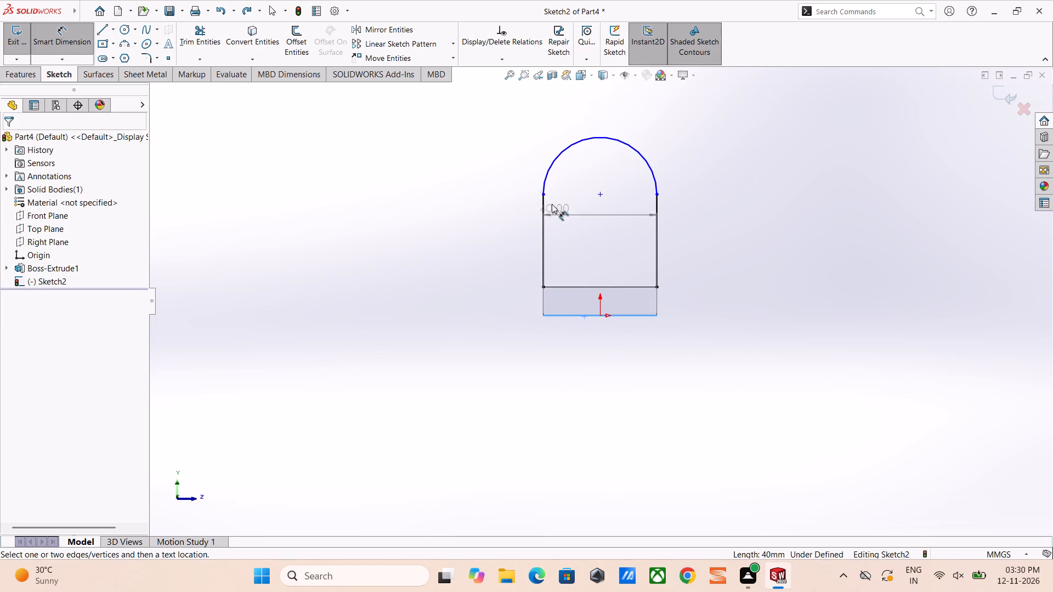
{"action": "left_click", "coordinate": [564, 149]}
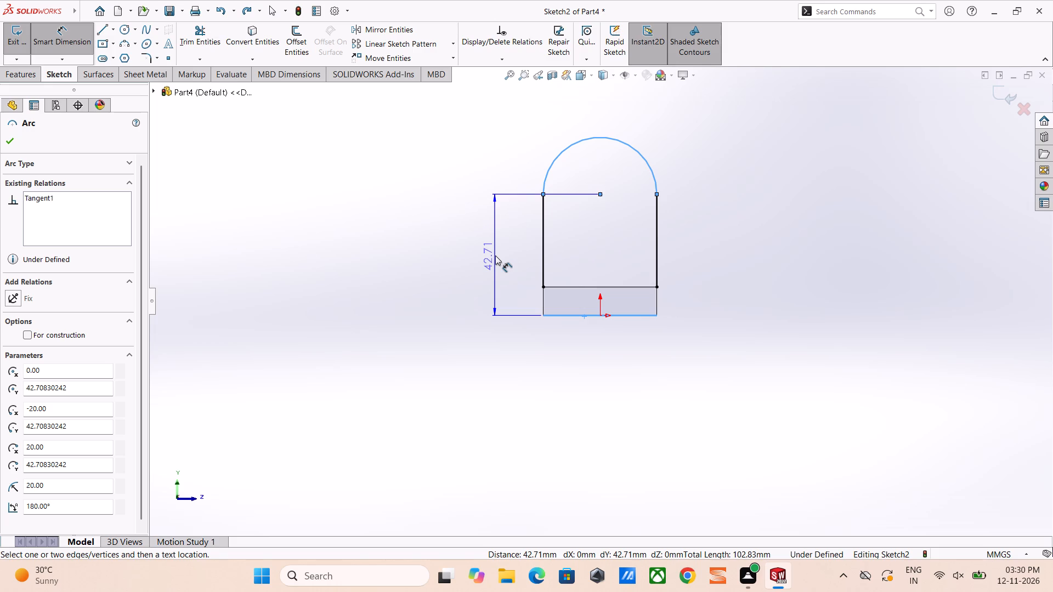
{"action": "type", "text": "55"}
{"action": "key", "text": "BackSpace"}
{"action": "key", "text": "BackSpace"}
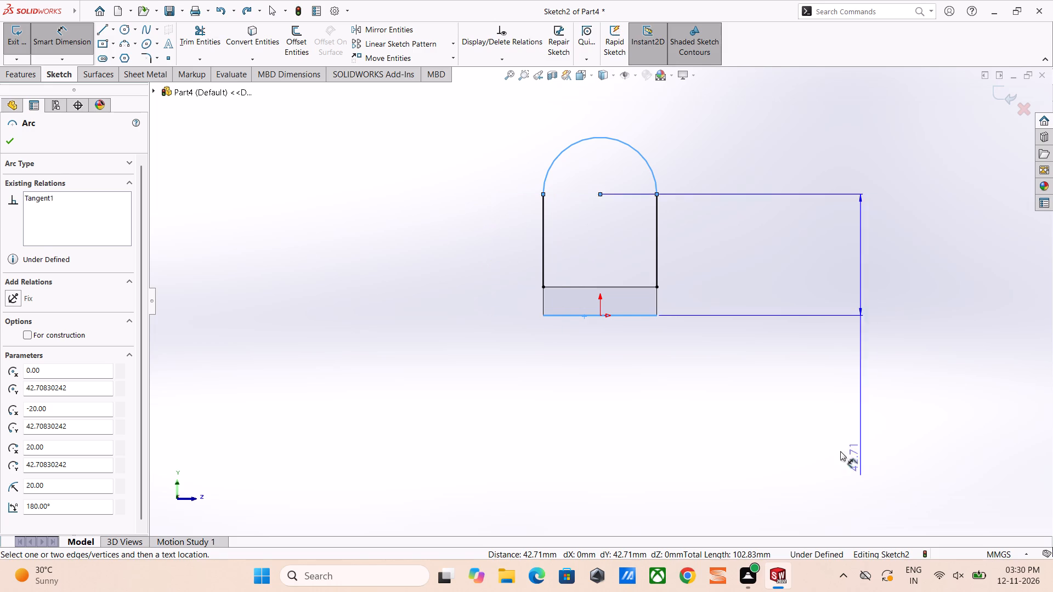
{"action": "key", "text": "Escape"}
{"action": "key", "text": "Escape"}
Dimension the arc's centre 40 mm above the base's top edge.
{"action": "right_click_drag", "start_coordinate": [767, 381], "coordinate": [751, 303]}
{"action": "right_click_drag", "start_coordinate": [785, 434], "coordinate": [743, 268]}
{"action": "left_click", "coordinate": [610, 287]}
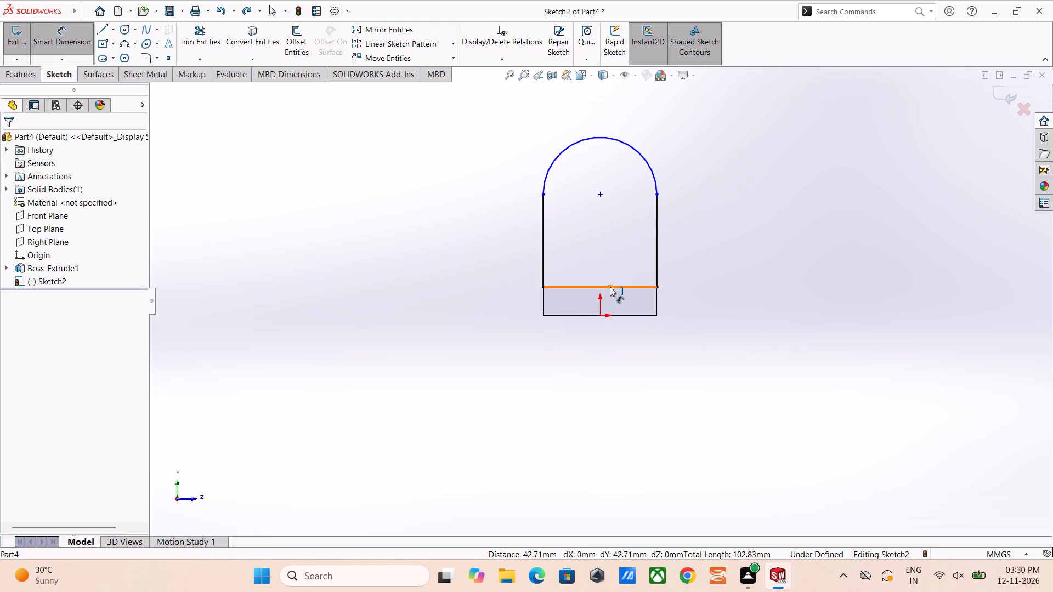
{"action": "left_click", "coordinate": [602, 192]}
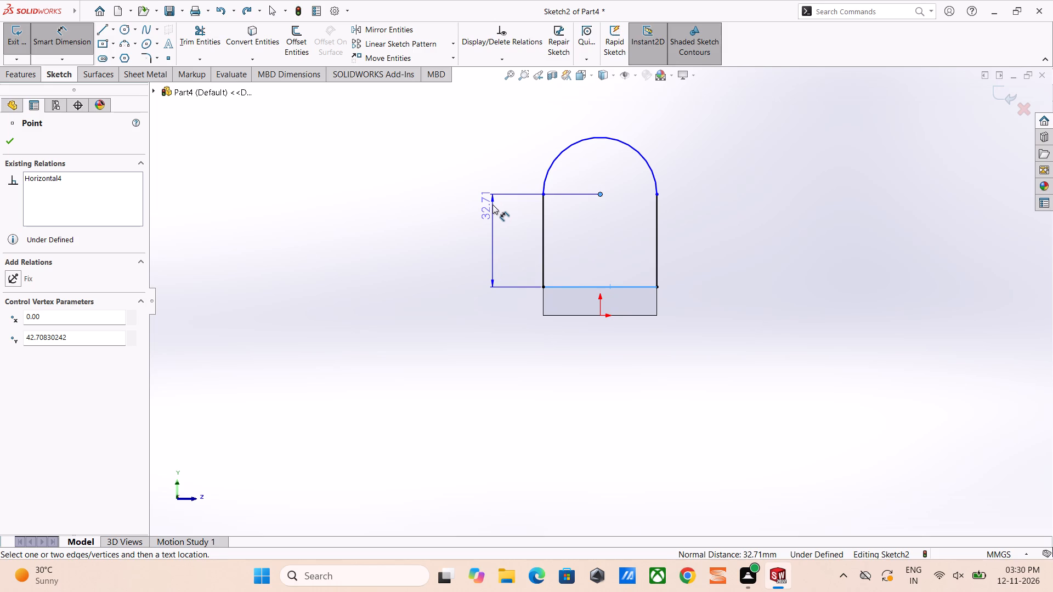
{"action": "type", "text": "40"}
{"action": "key", "text": "Return"}
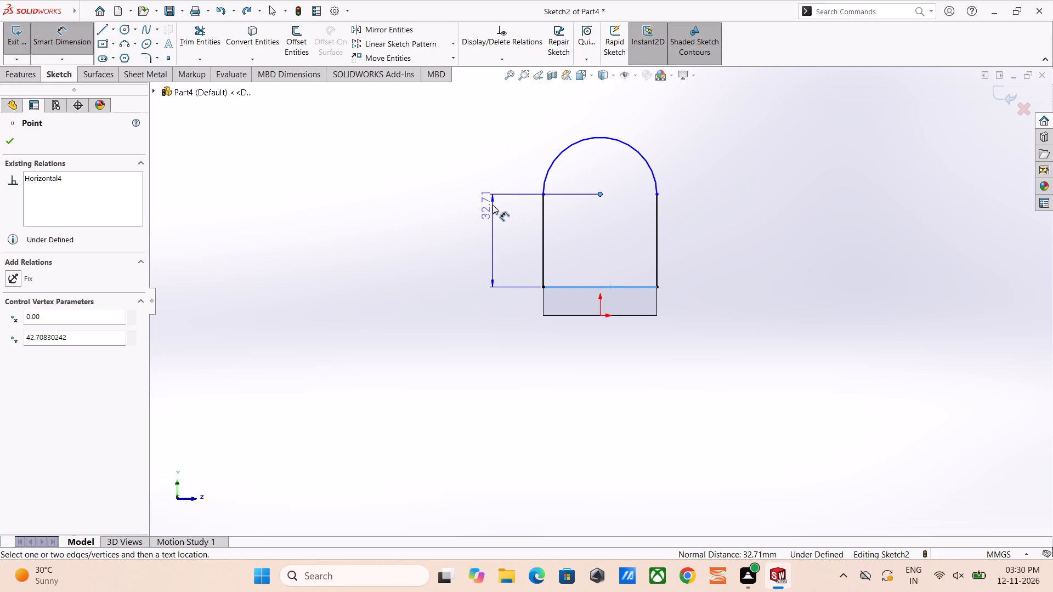
{"action": "left_click", "coordinate": [490, 210]}
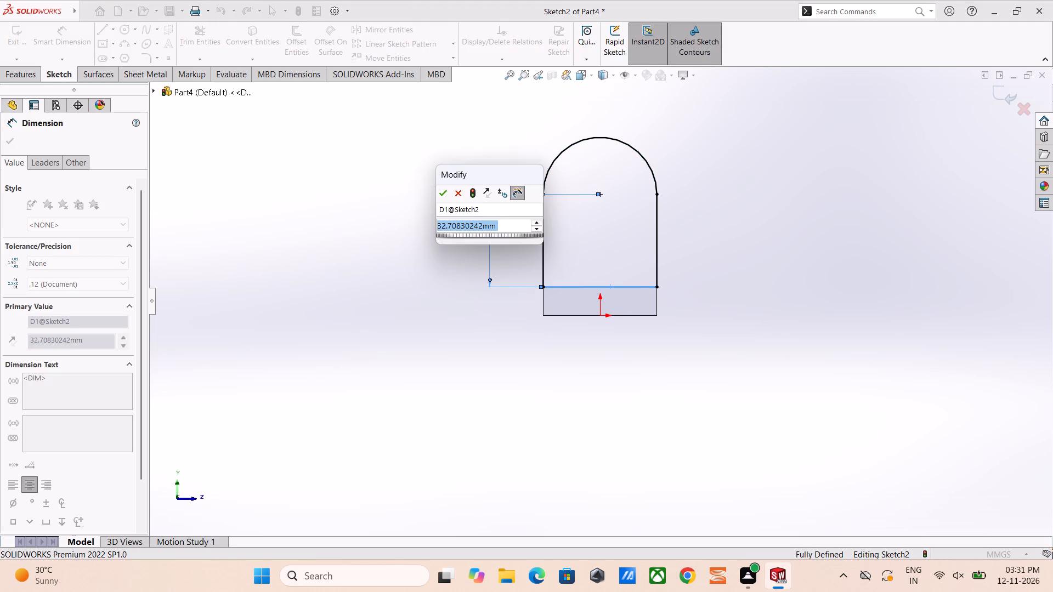
{"action": "type", "text": "40"}
{"action": "key", "text": "Return"}
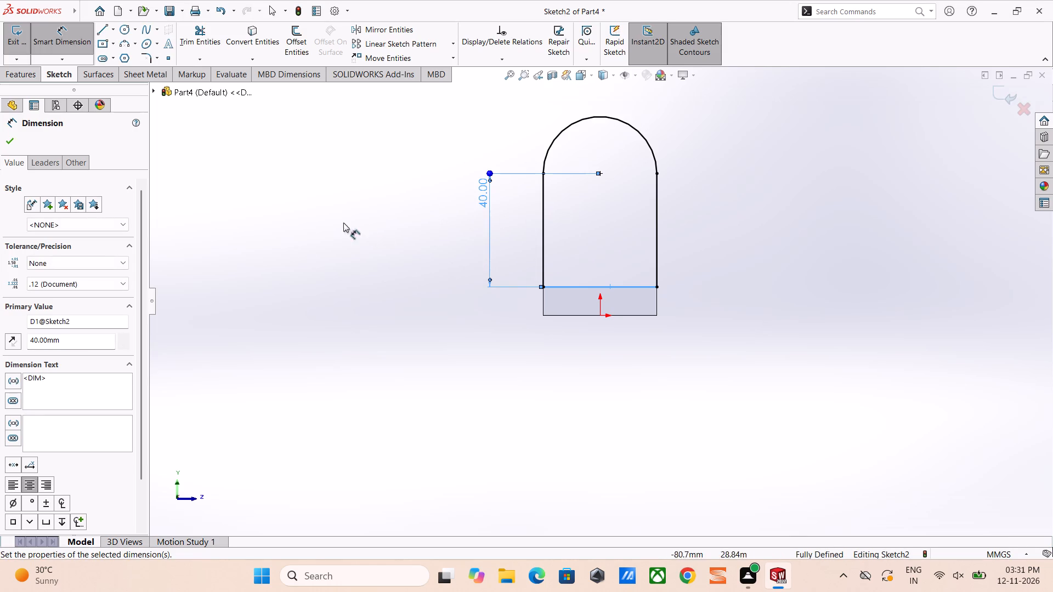
{"action": "left_click", "coordinate": [2, 136]}
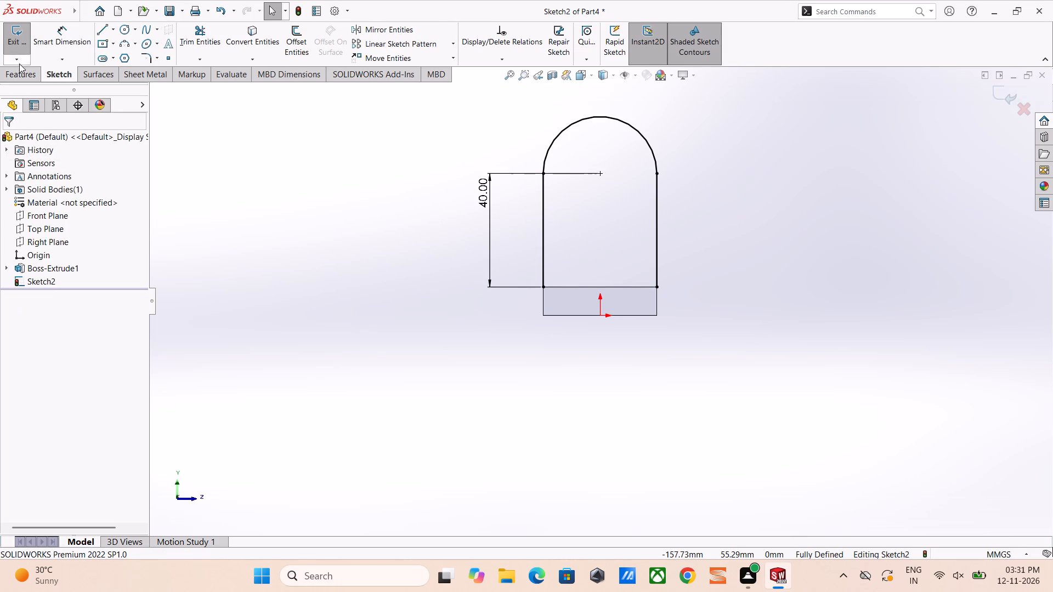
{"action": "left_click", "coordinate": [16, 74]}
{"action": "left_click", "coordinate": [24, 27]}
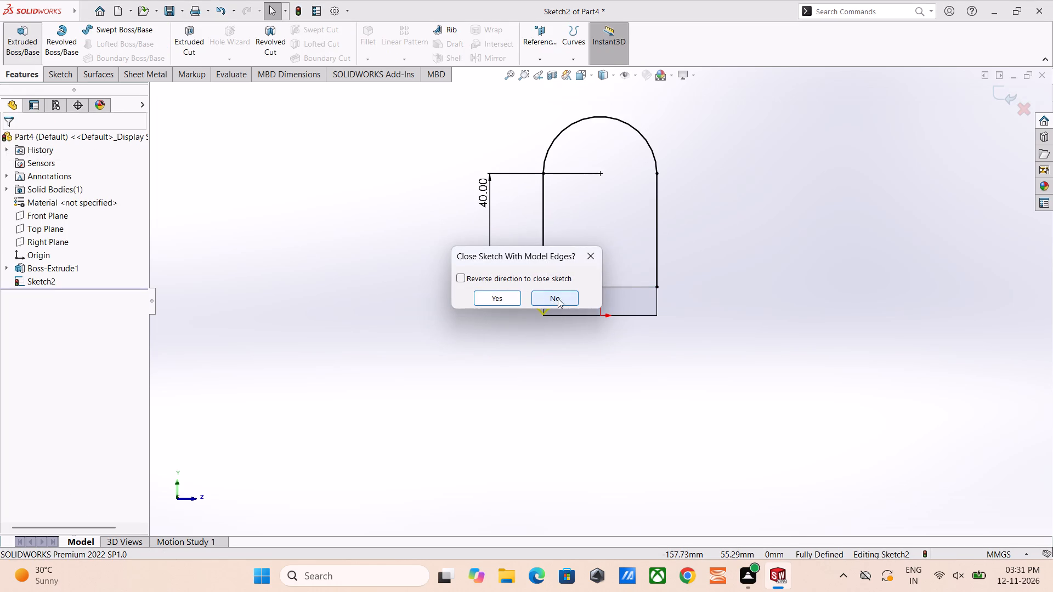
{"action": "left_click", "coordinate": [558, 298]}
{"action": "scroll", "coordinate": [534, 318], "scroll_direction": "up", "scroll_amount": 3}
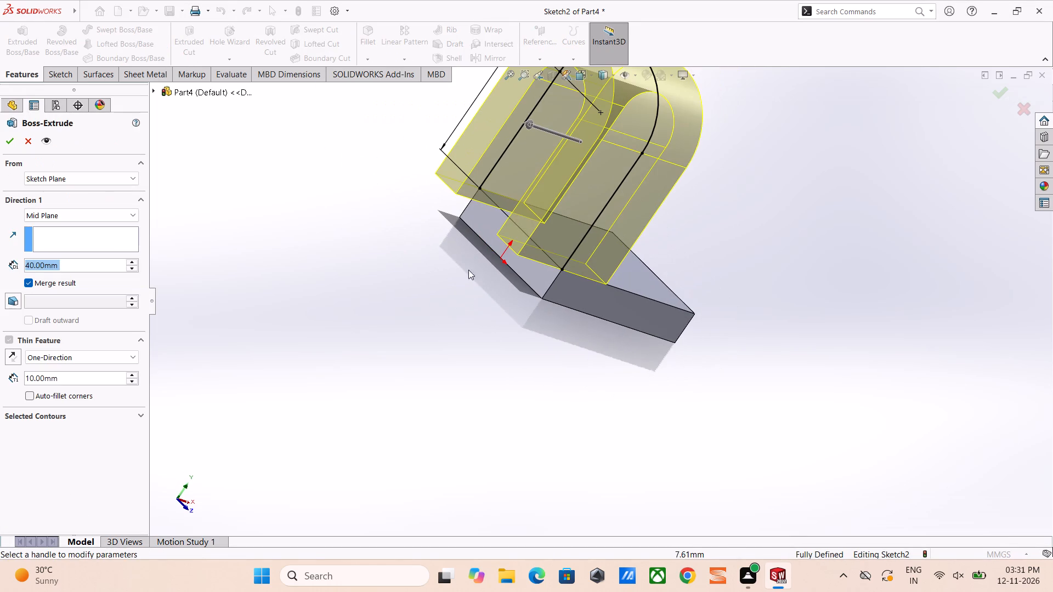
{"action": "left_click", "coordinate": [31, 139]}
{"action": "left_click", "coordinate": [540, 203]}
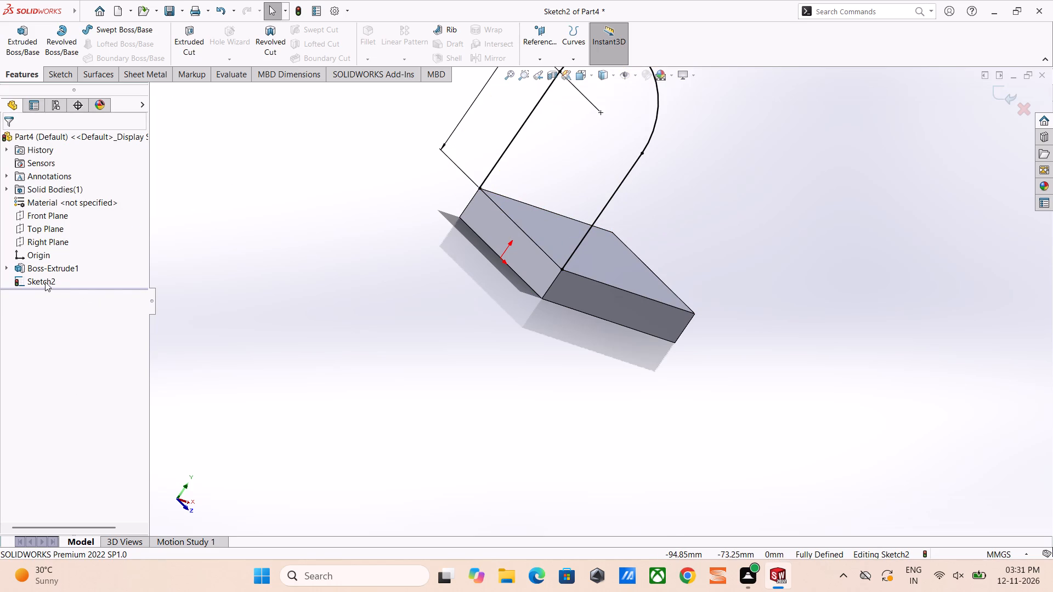
Close the lug outline with a horizontal line along the base's top edge, joining the lower ends of both side lines.
{"action": "left_click", "coordinate": [45, 282]}
{"action": "left_click", "coordinate": [182, 295]}
{"action": "left_click", "coordinate": [68, 77]}
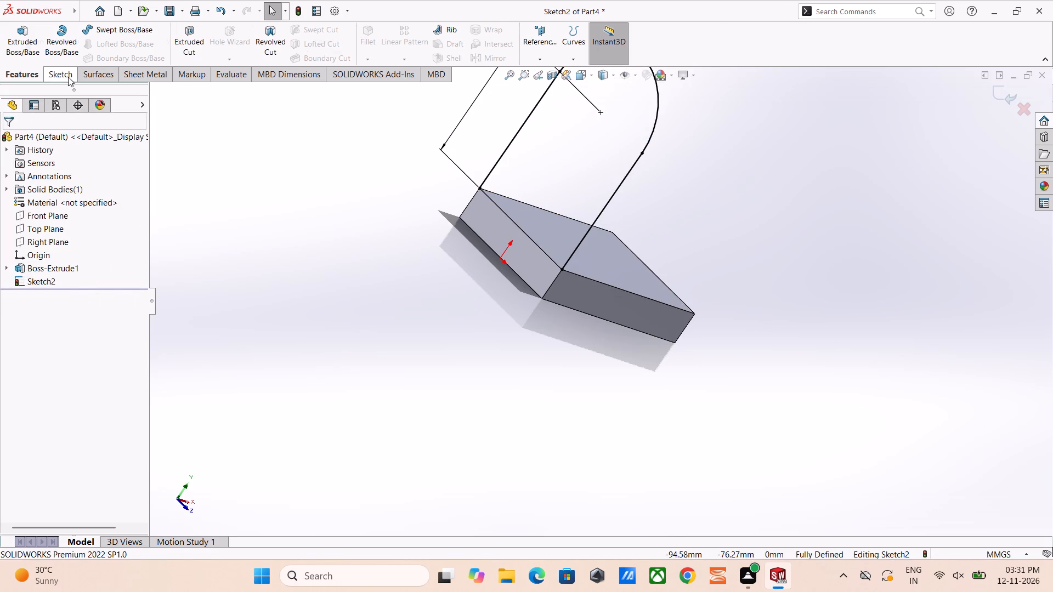
{"action": "left_click", "coordinate": [50, 284]}
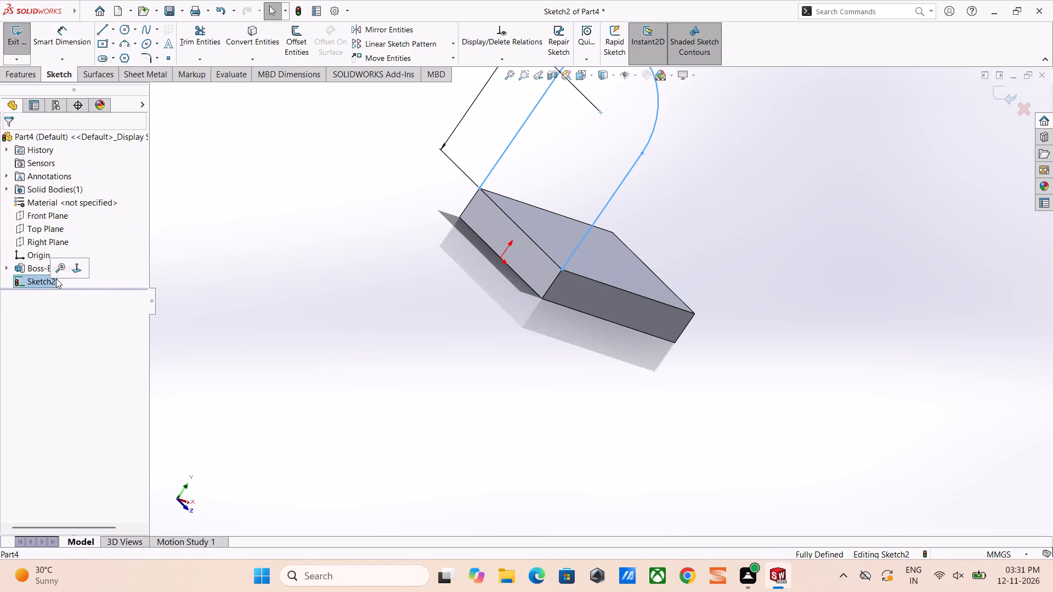
{"action": "left_click", "coordinate": [71, 269]}
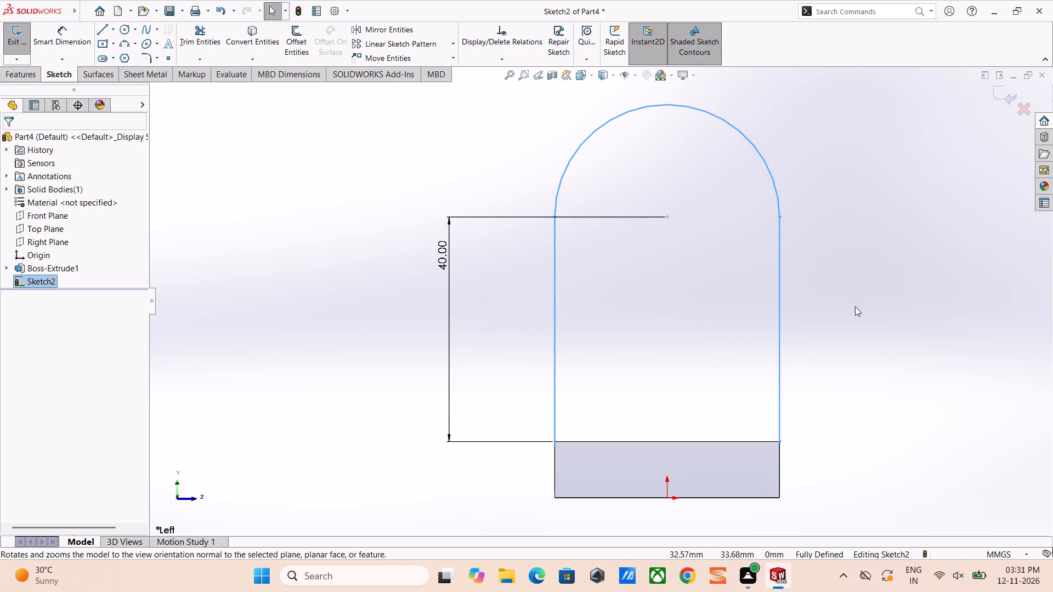
{"action": "right_click_drag", "start_coordinate": [855, 306], "coordinate": [747, 300]}
{"action": "left_click", "coordinate": [554, 441]}
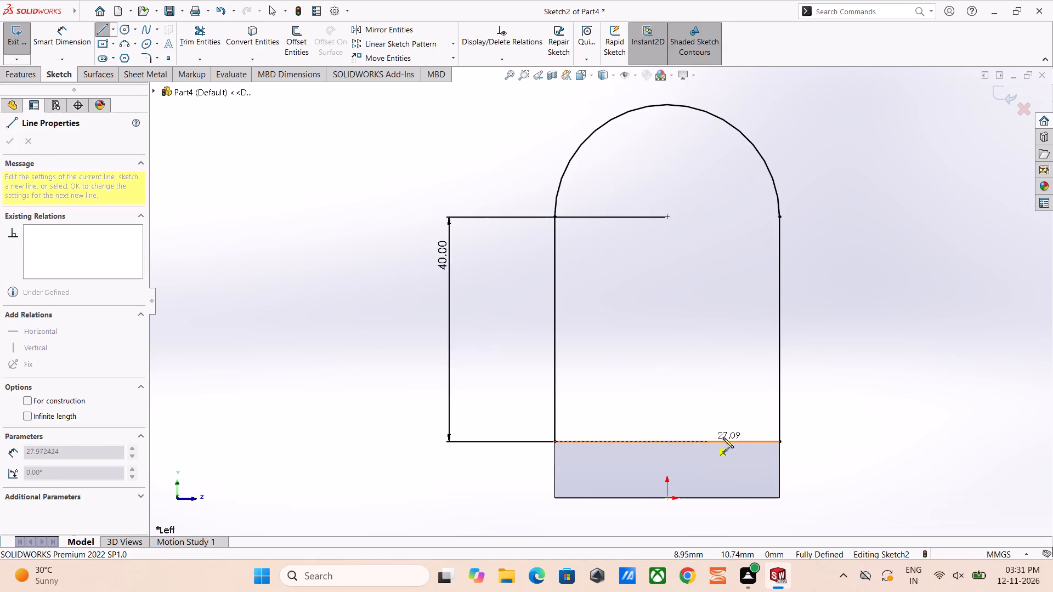
{"action": "left_click", "coordinate": [778, 440]}
{"action": "right_click", "coordinate": [819, 437]}
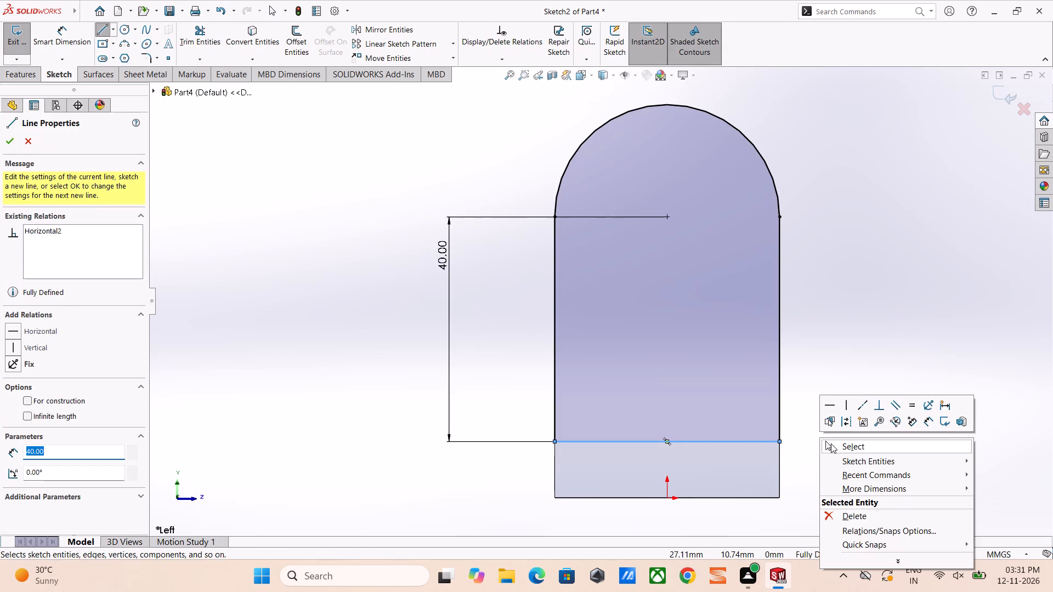
{"action": "left_click", "coordinate": [831, 443]}
Extrude the closed lug profile as a Blind boss 10 mm deep, reversed so it runs over the base, with results merged.
{"action": "scroll", "coordinate": [827, 440], "scroll_direction": "up", "scroll_amount": 3}
{"action": "middle_click_drag", "start_coordinate": [828, 428], "coordinate": [762, 443]}
{"action": "scroll", "coordinate": [763, 442], "scroll_direction": "up", "scroll_amount": 1}
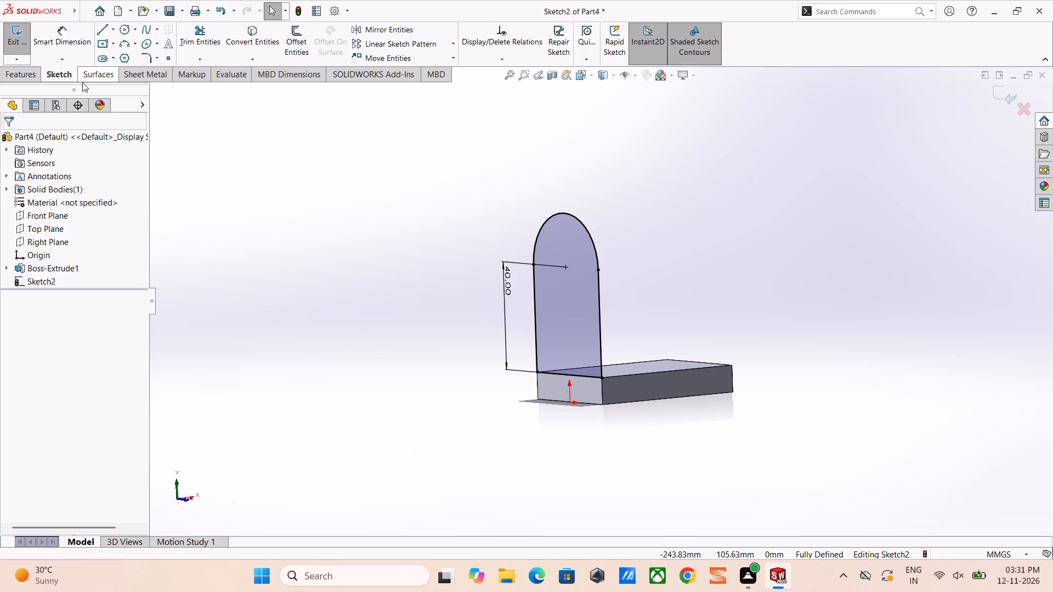
{"action": "left_click", "coordinate": [5, 71]}
{"action": "left_click", "coordinate": [26, 37]}
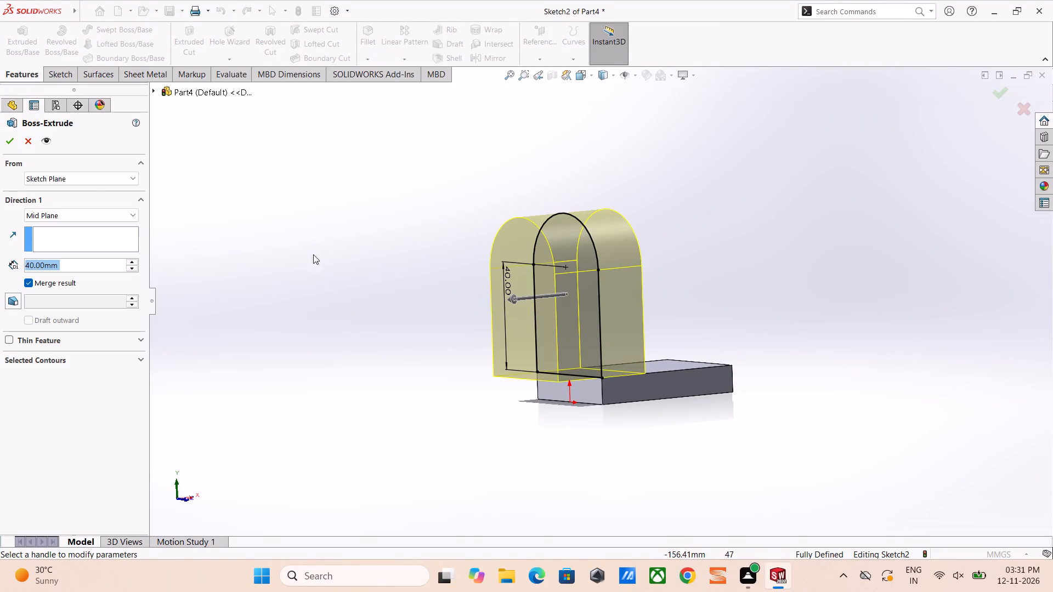
{"action": "left_click", "coordinate": [51, 214]}
{"action": "left_click", "coordinate": [54, 226]}
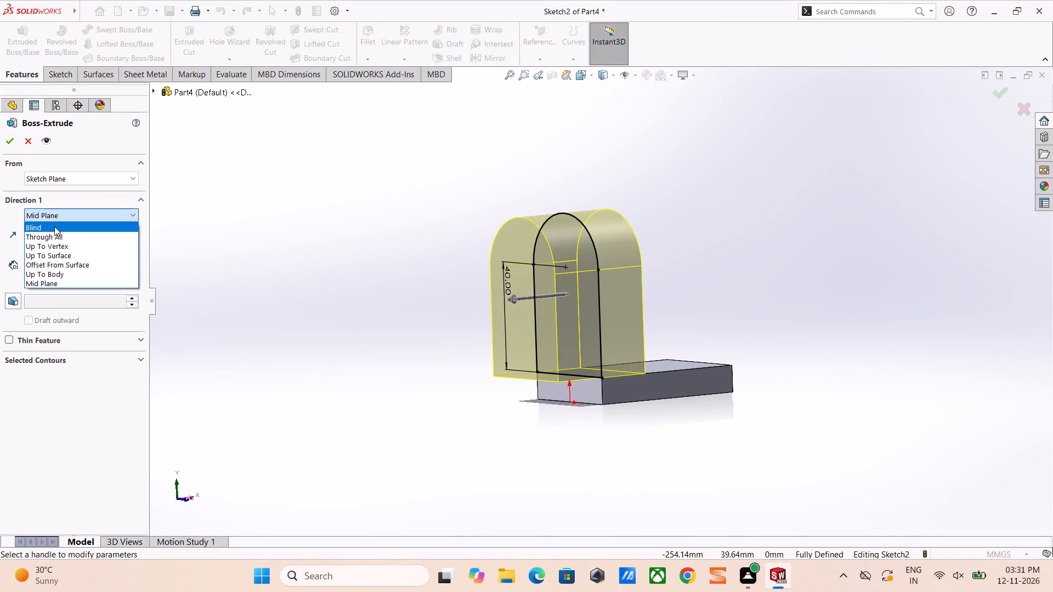
{"action": "left_click", "coordinate": [15, 214]}
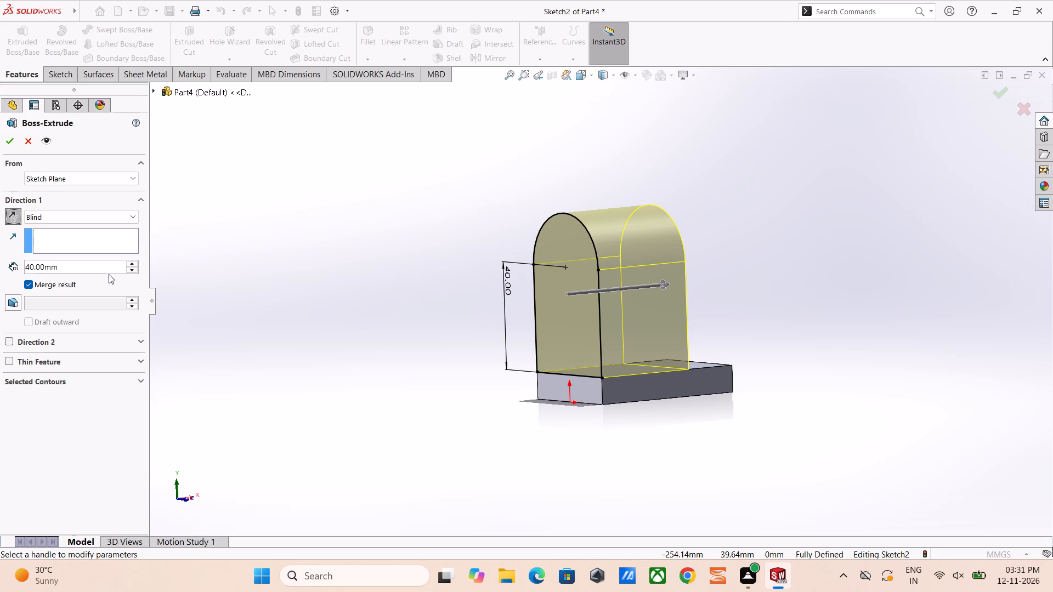
{"action": "type", "text": "10"}
{"action": "double_click", "coordinate": [112, 267]}
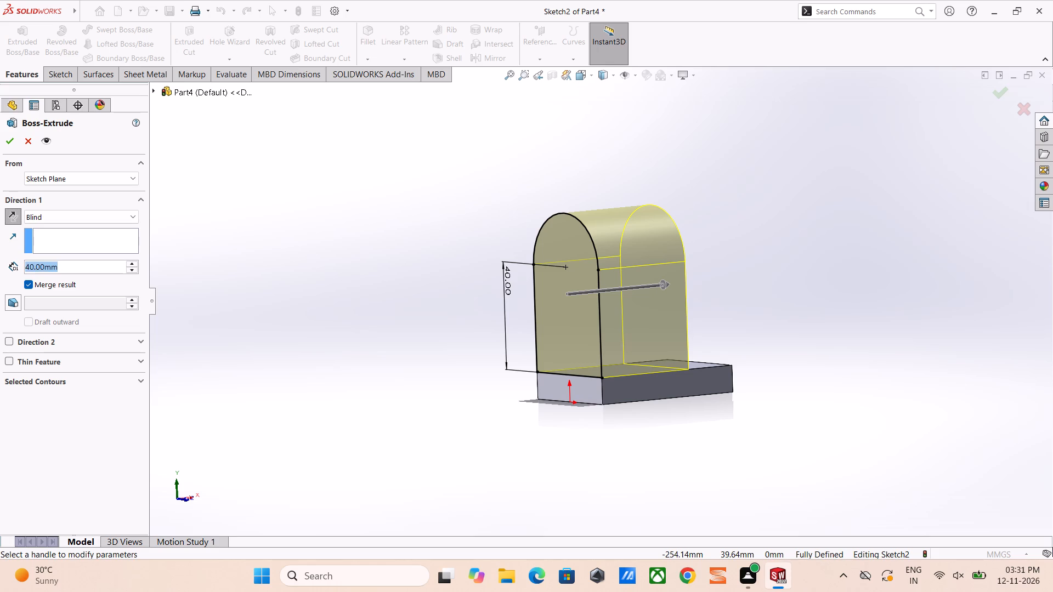
{"action": "type", "text": "10"}
{"action": "key", "text": "Return"}
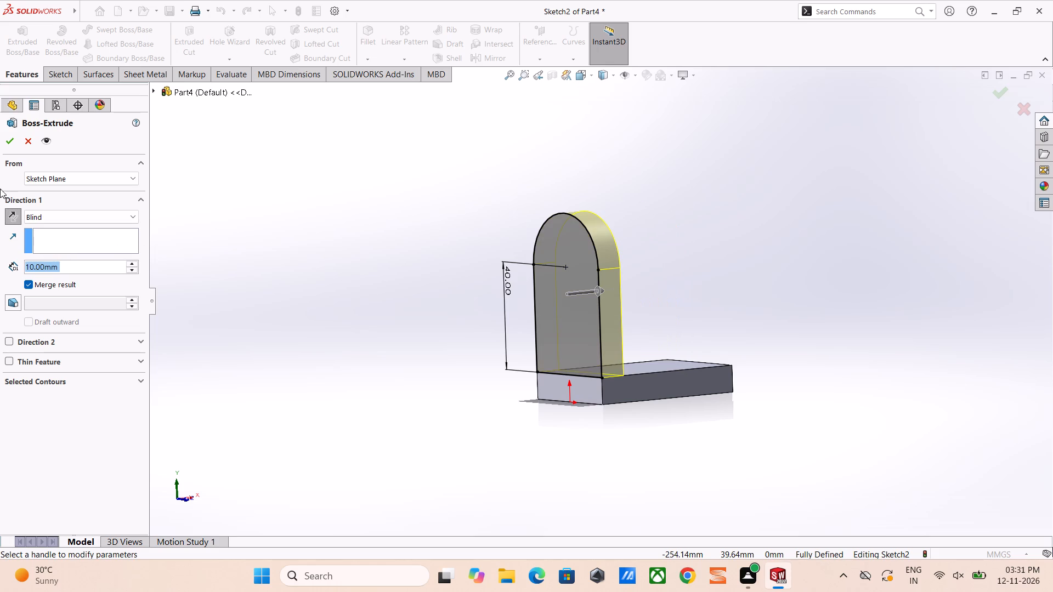
{"action": "left_click", "coordinate": [13, 144]}
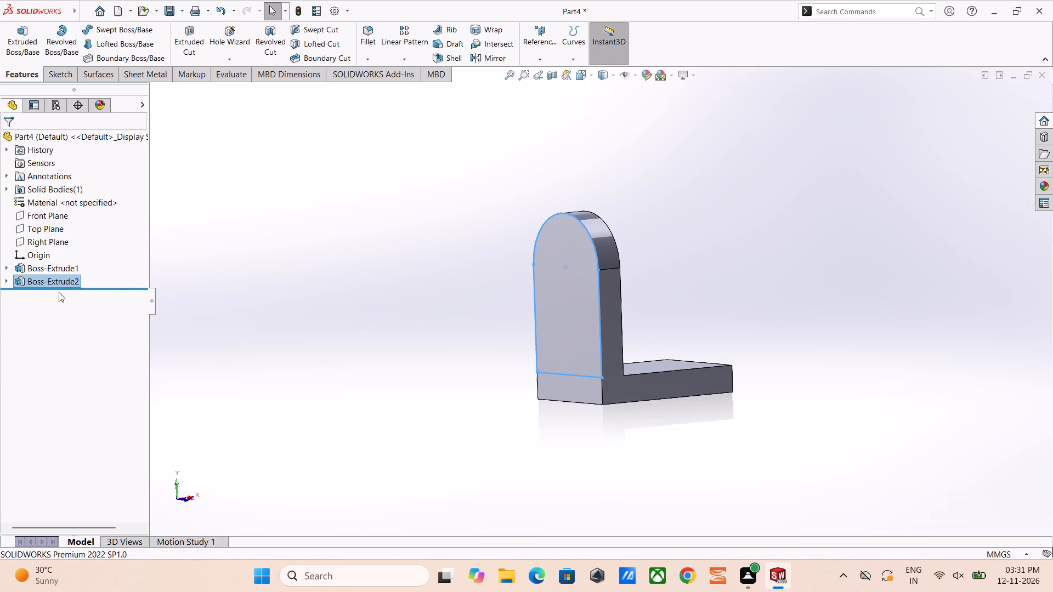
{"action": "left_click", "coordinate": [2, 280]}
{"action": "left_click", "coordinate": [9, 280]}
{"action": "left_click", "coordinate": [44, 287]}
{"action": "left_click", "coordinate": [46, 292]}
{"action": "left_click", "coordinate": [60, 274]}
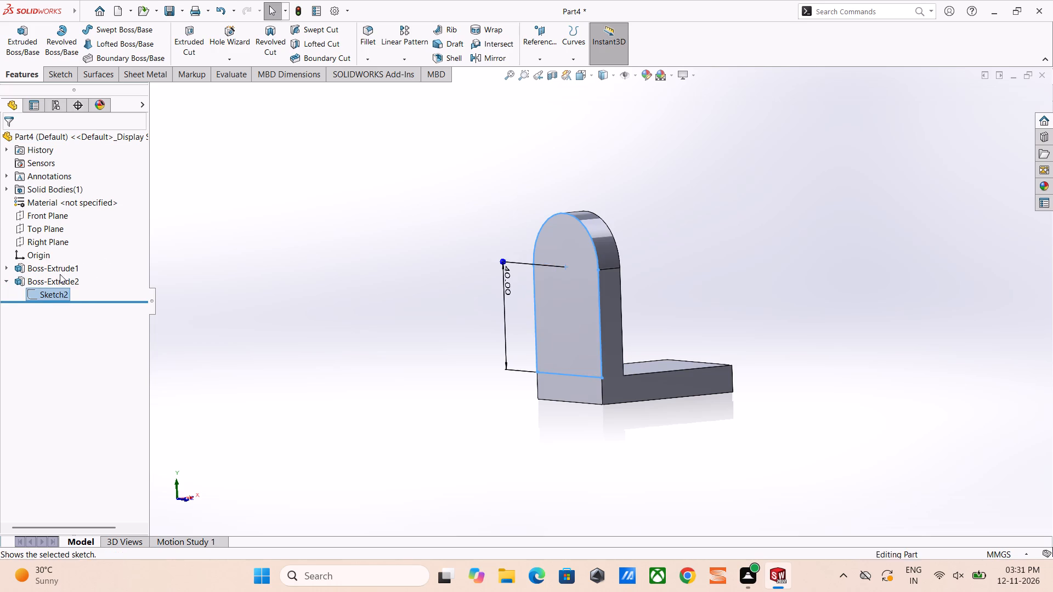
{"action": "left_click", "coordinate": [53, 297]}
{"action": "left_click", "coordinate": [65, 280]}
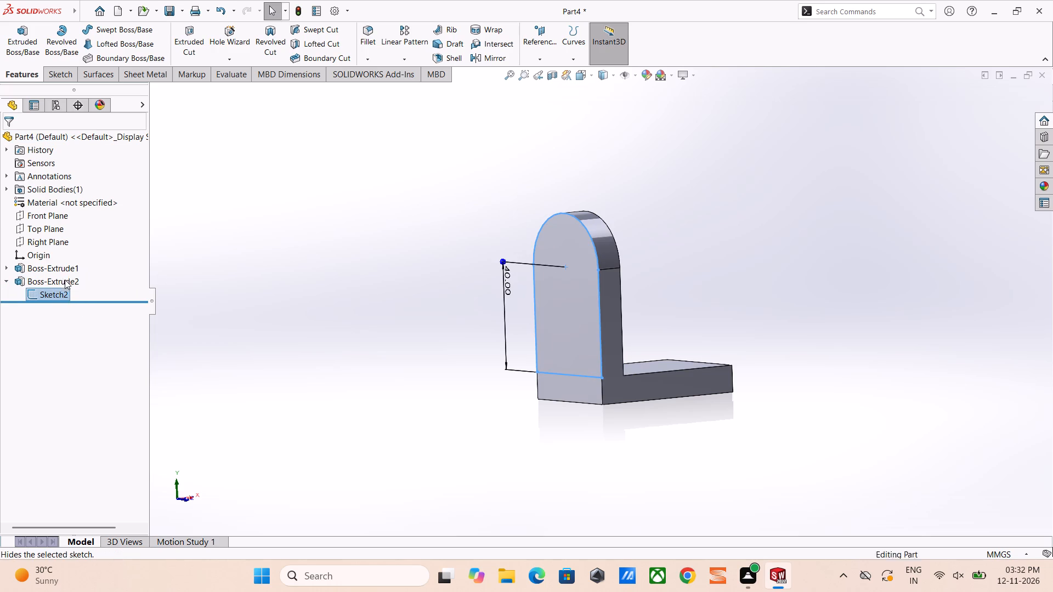
Edit the lug's sketch and draw a circle about 15 mm in diameter centred on the arc's centre point.
{"action": "left_click", "coordinate": [43, 293]}
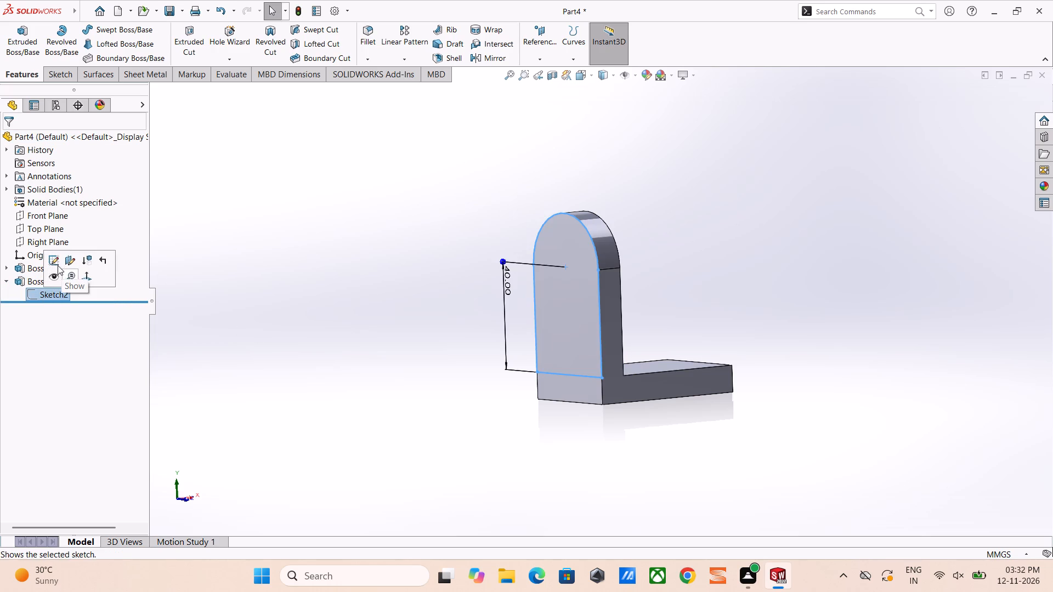
{"action": "left_click", "coordinate": [58, 265]}
{"action": "scroll", "coordinate": [594, 341], "scroll_direction": "up", "scroll_amount": 6}
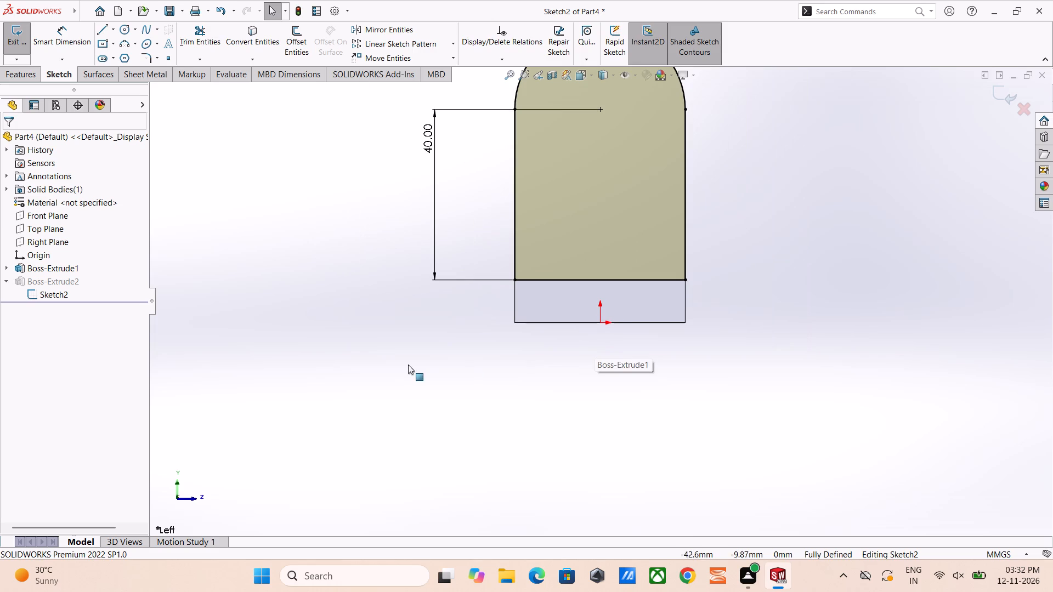
{"action": "right_click_drag", "start_coordinate": [408, 365], "coordinate": [508, 372]}
{"action": "scroll", "coordinate": [527, 270], "scroll_direction": "up", "scroll_amount": 4}
{"action": "scroll", "coordinate": [591, 226], "scroll_direction": "down", "scroll_amount": 4}
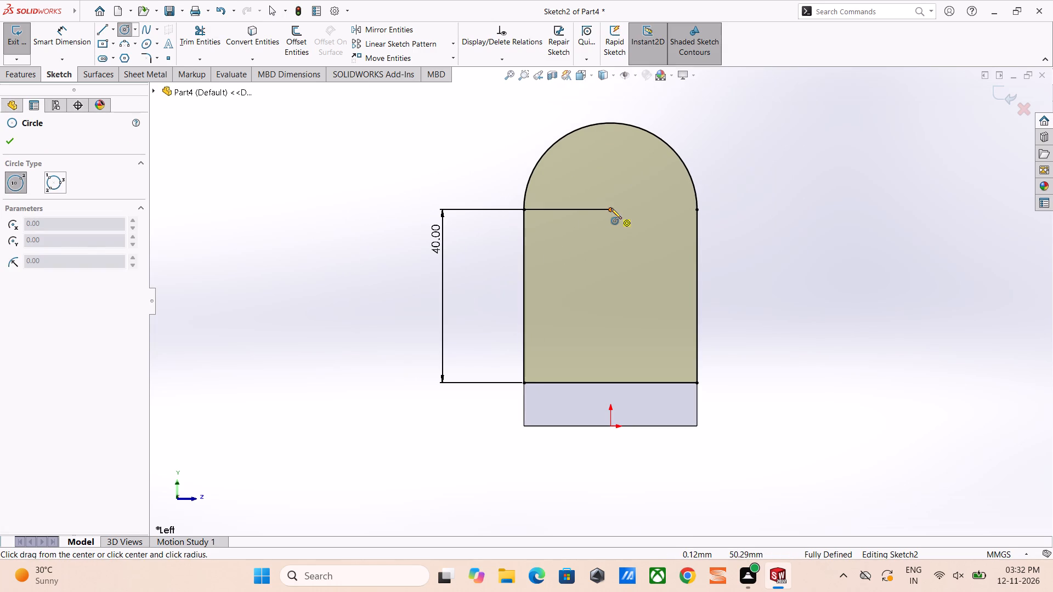
{"action": "left_click", "coordinate": [611, 208]}
{"action": "left_click", "coordinate": [633, 233]}
Dimension the circle's diameter as 25 mm and exit the sketch to rebuild the lug with the hole.
{"action": "right_click_drag", "start_coordinate": [688, 258], "coordinate": [671, 193]}
{"action": "left_click_drag", "start_coordinate": [638, 193], "coordinate": [653, 183]}
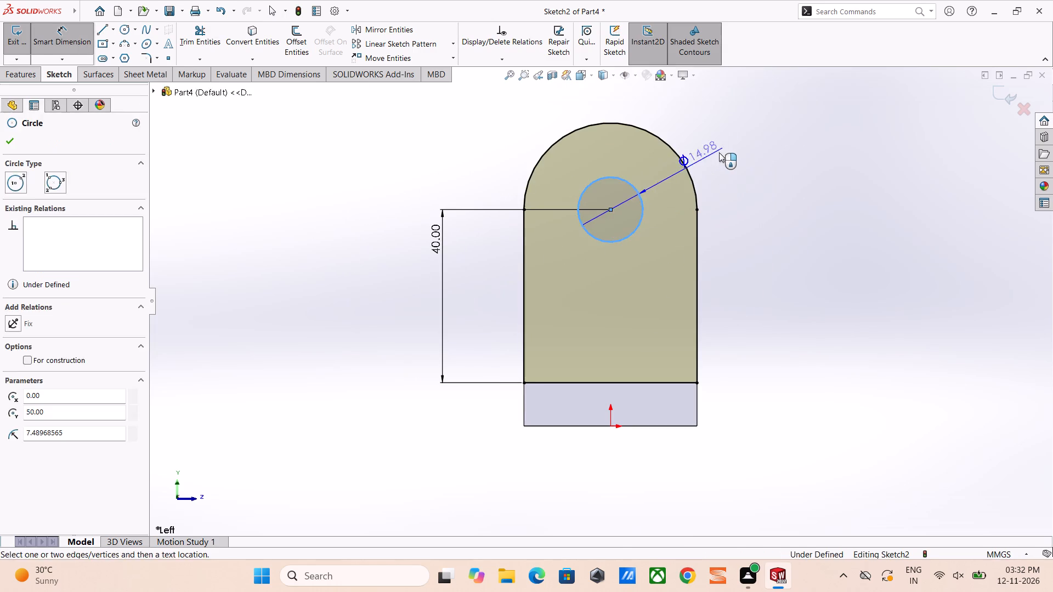
{"action": "left_click", "coordinate": [719, 151]}
{"action": "type", "text": "25"}
{"action": "key", "text": "Return"}
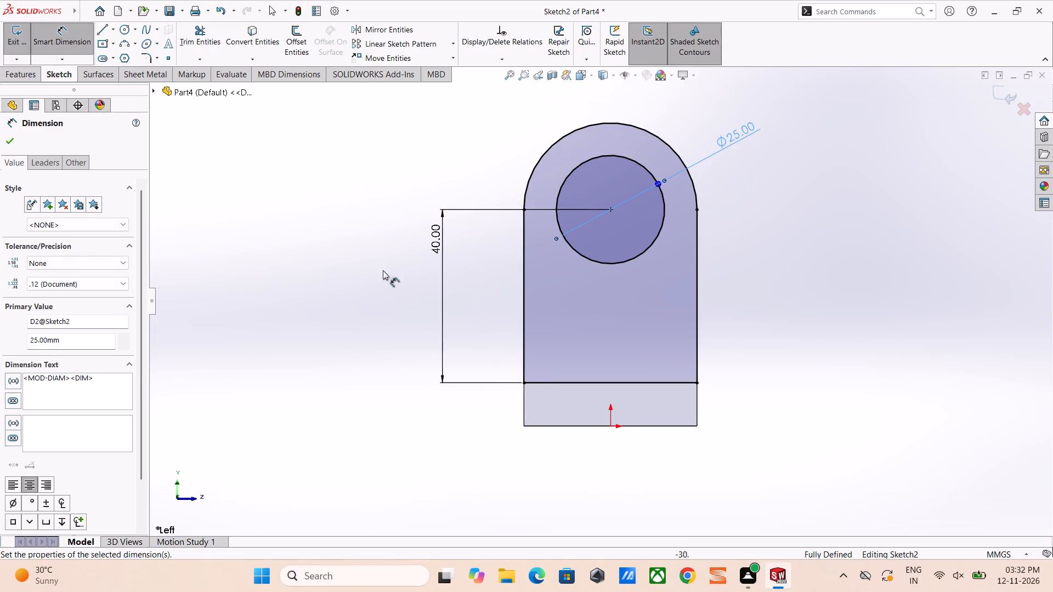
{"action": "left_click", "coordinate": [10, 136]}
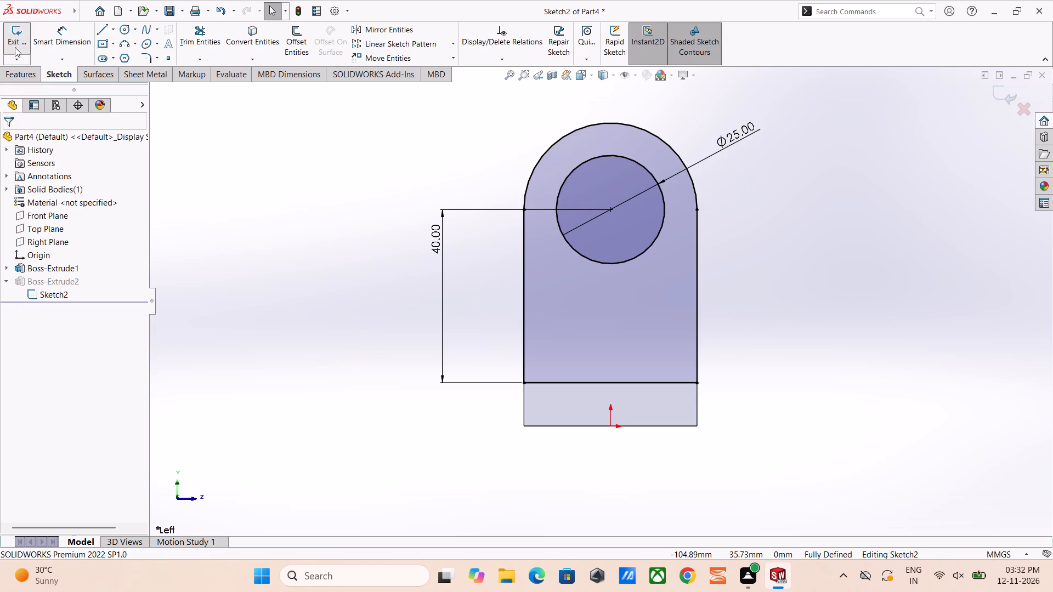
{"action": "left_click", "coordinate": [11, 31]}
Start an Extruded Boss sketch on the lug's inner face, the one facing along the base.
{"action": "scroll", "coordinate": [771, 293], "scroll_direction": "up", "scroll_amount": 1}
{"action": "middle_click_drag", "start_coordinate": [770, 293], "coordinate": [699, 339]}
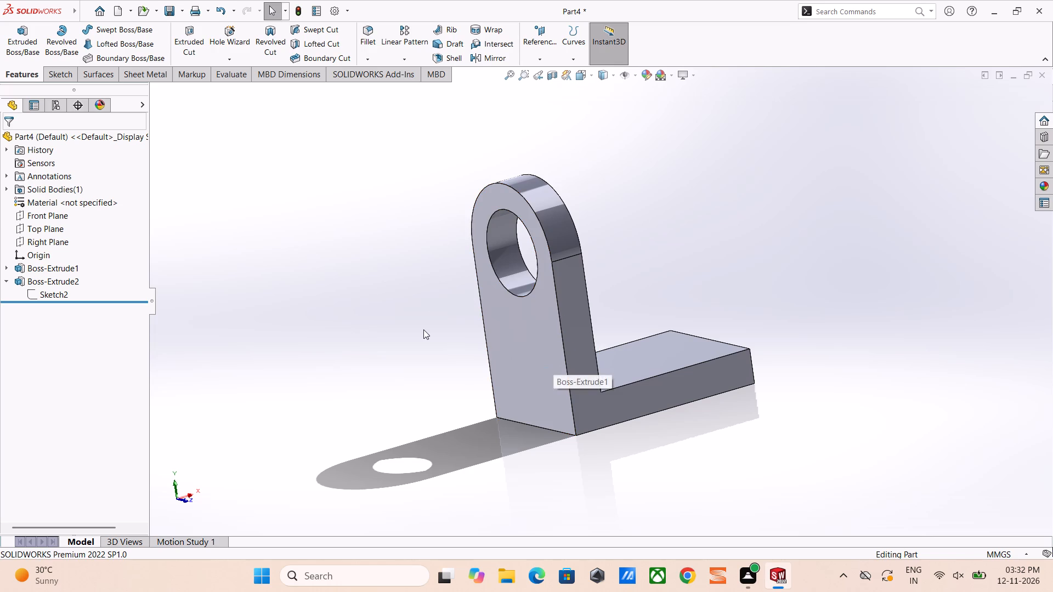
{"action": "scroll", "coordinate": [607, 286], "scroll_direction": "up", "scroll_amount": 2}
{"action": "scroll", "coordinate": [697, 326], "scroll_direction": "down", "scroll_amount": 1}
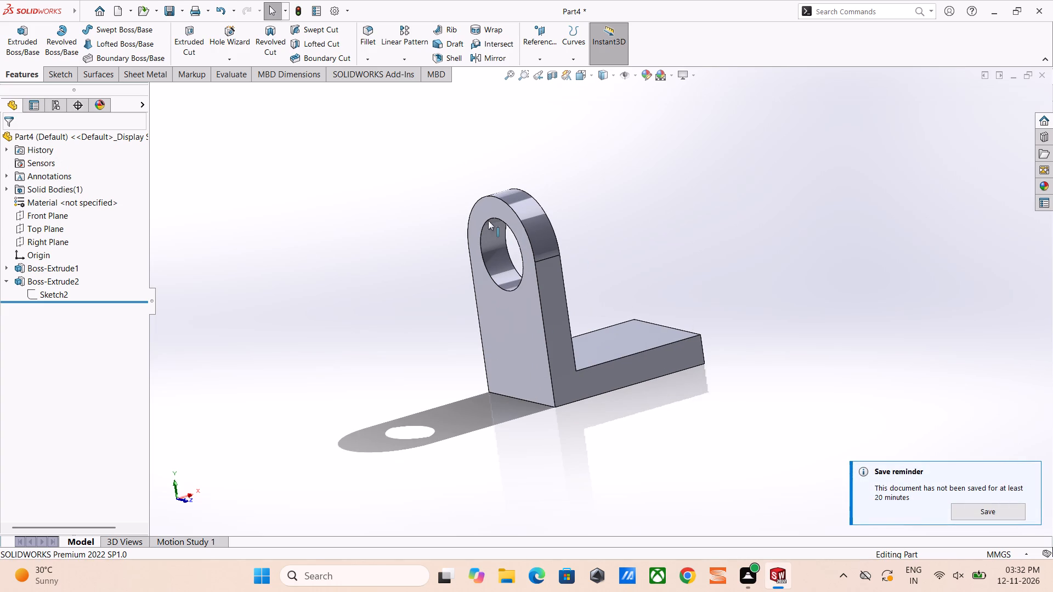
{"action": "scroll", "coordinate": [646, 280], "scroll_direction": "up", "scroll_amount": 2}
{"action": "middle_click_drag", "start_coordinate": [613, 273], "coordinate": [561, 311]}
{"action": "left_click", "coordinate": [559, 310]}
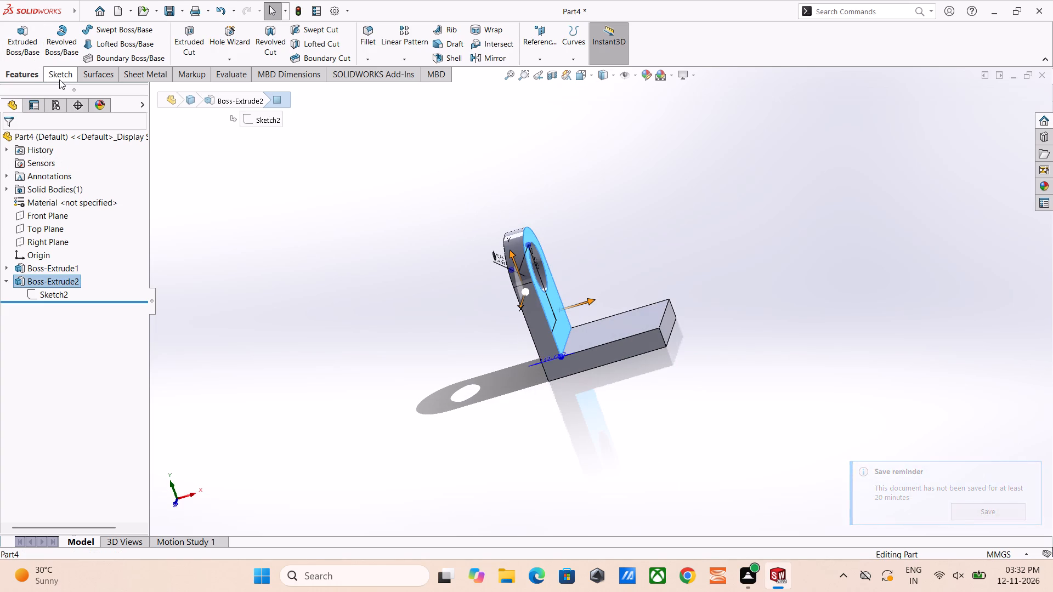
{"action": "left_click", "coordinate": [28, 74]}
{"action": "left_click", "coordinate": [26, 31]}
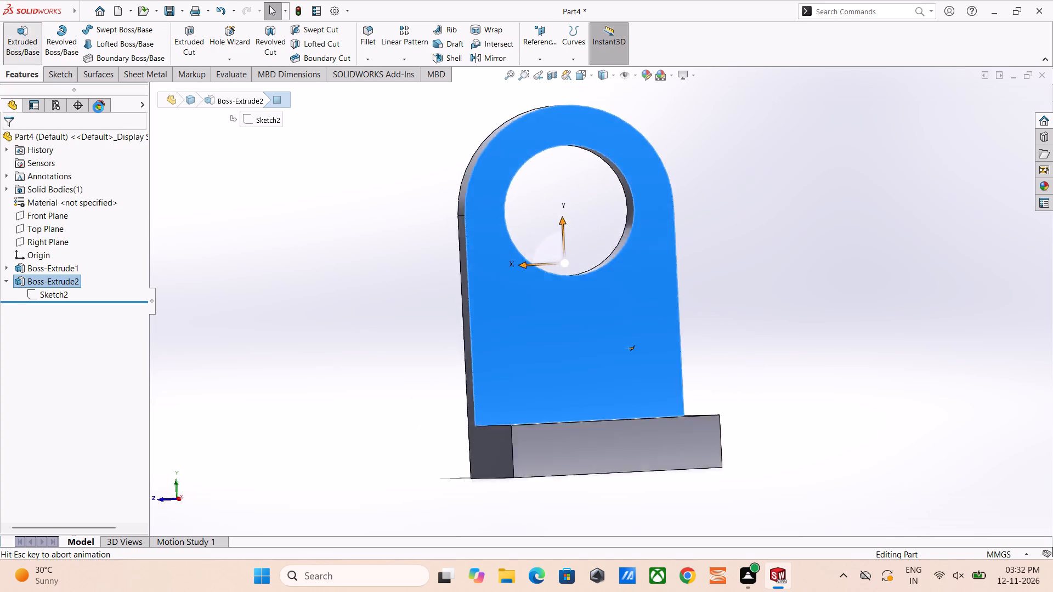
{"action": "middle_click_drag", "start_coordinate": [364, 286], "coordinate": [470, 332]}
{"action": "scroll", "coordinate": [364, 286], "scroll_direction": "up", "scroll_amount": 1}
{"action": "scroll", "coordinate": [469, 332], "scroll_direction": "up", "scroll_amount": 1}
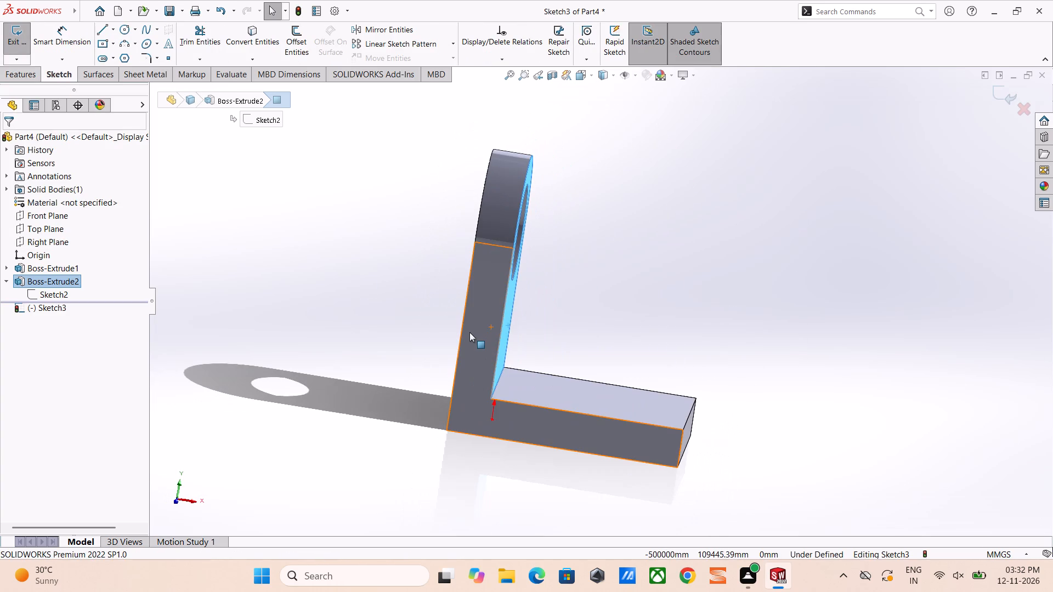
Examine where the Top, Front and Right planes lie relative to the lug and the base.
{"action": "left_click", "coordinate": [313, 309]}
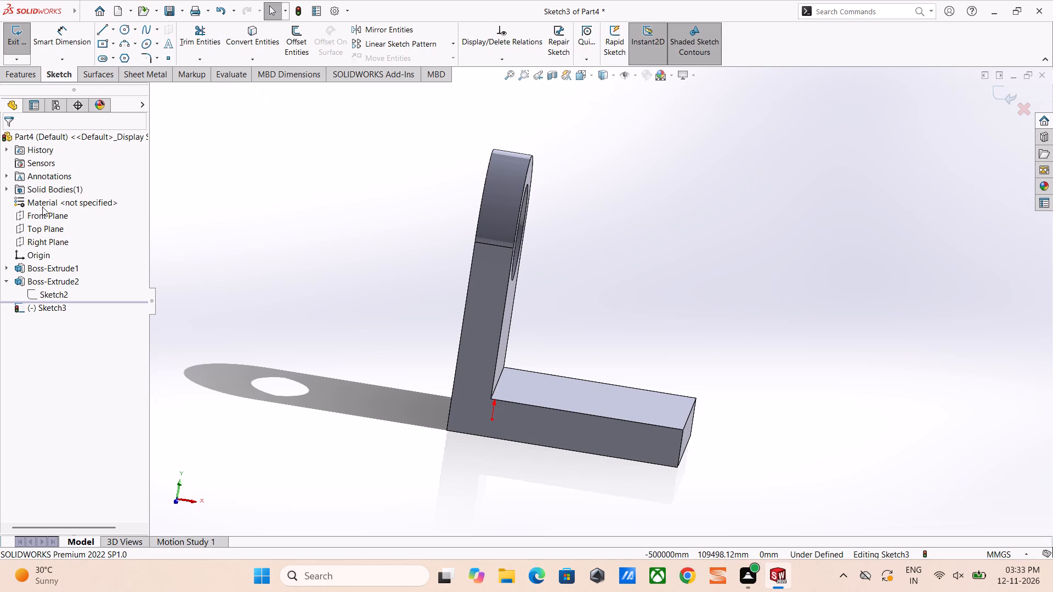
{"action": "left_click", "coordinate": [42, 225]}
{"action": "left_click", "coordinate": [43, 239]}
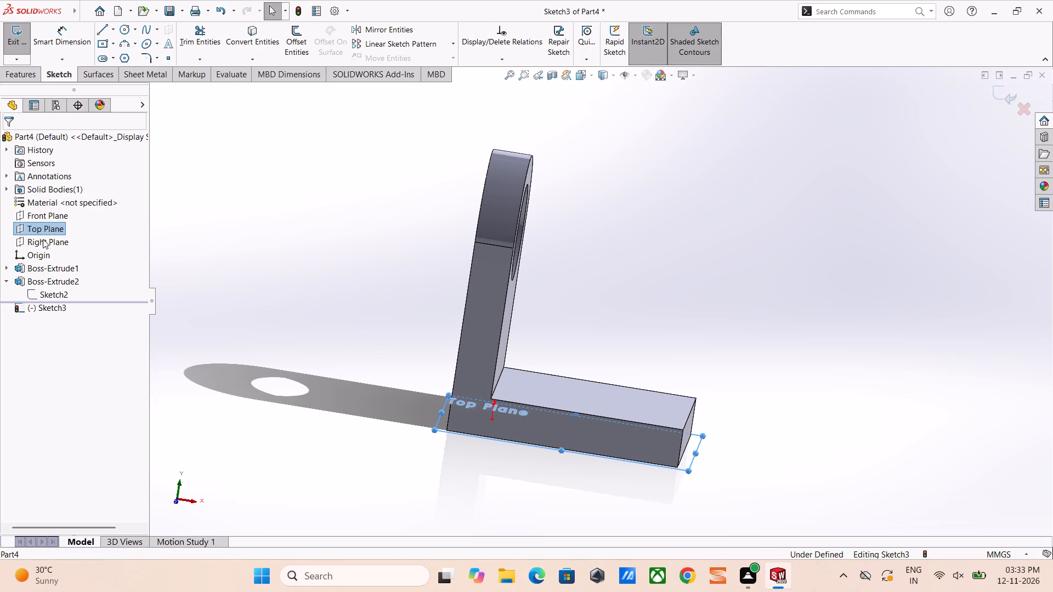
{"action": "left_click", "coordinate": [20, 218]}
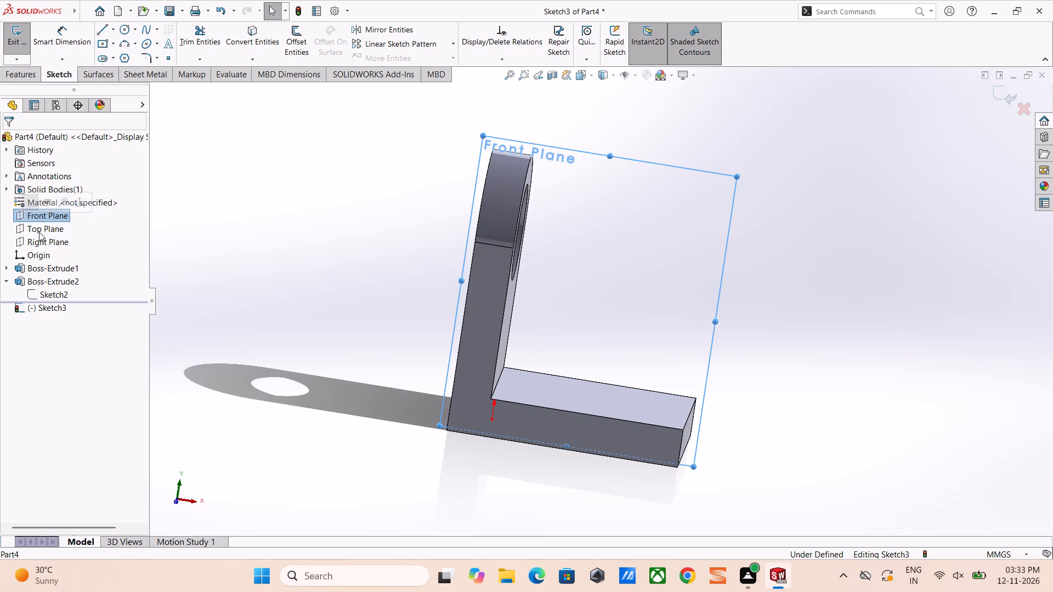
{"action": "left_click", "coordinate": [39, 241]}
{"action": "scroll", "coordinate": [399, 202], "scroll_direction": "up", "scroll_amount": 1}
{"action": "middle_click_drag", "start_coordinate": [399, 202], "coordinate": [413, 209]}
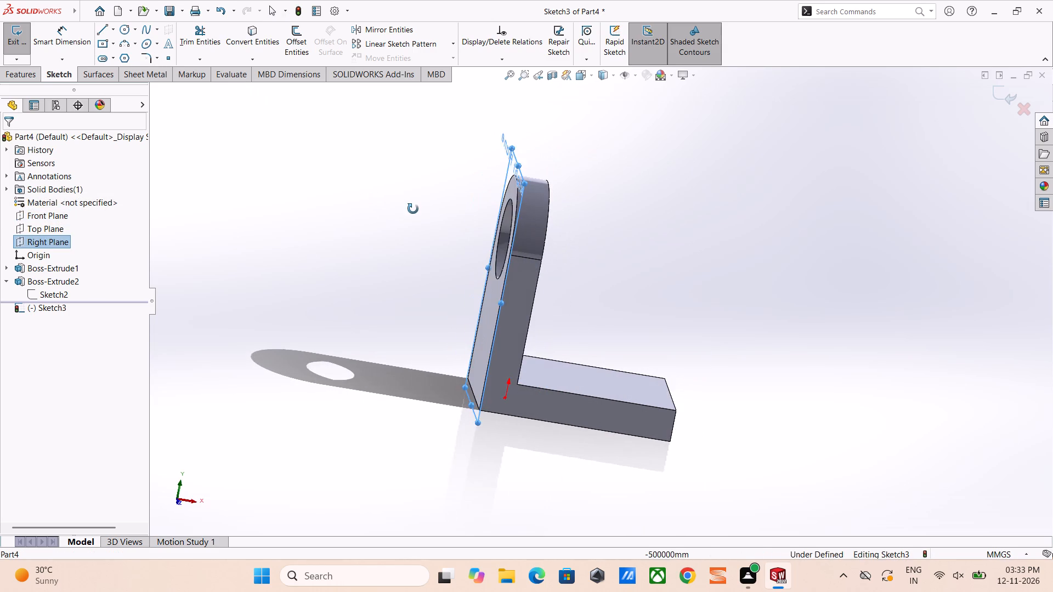
{"action": "middle_click_drag", "start_coordinate": [413, 209], "coordinate": [417, 210]}
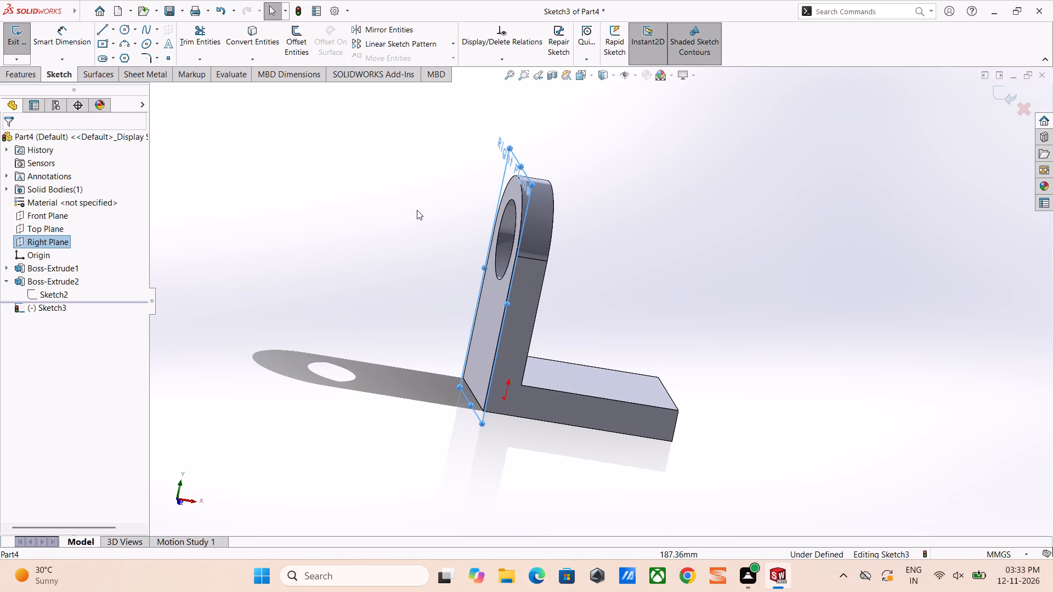
{"action": "left_click", "coordinate": [417, 210]}
{"action": "scroll", "coordinate": [428, 217], "scroll_direction": "up", "scroll_amount": 2}
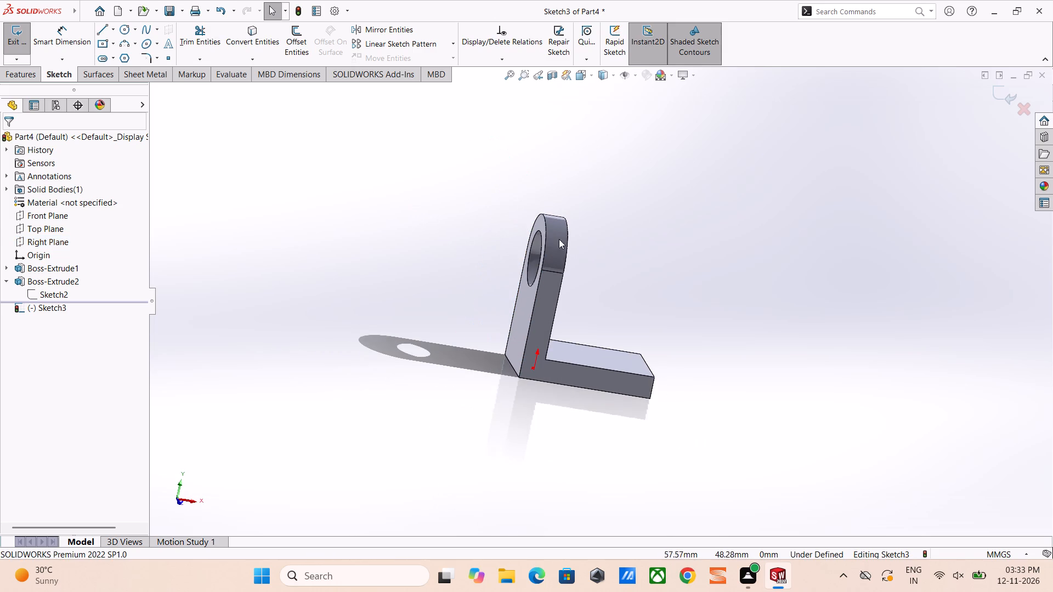
Convert the outline of the lug's inner face and its hole edge into the sketch with Convert Entities.
{"action": "middle_click_drag", "start_coordinate": [565, 243], "coordinate": [490, 243]}
{"action": "left_click", "coordinate": [558, 307]}
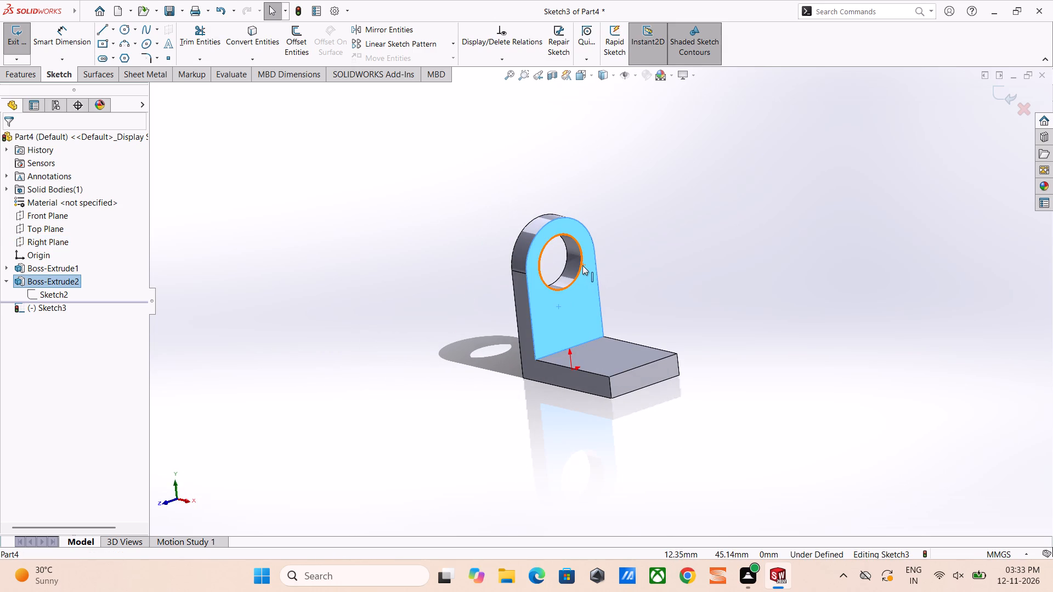
{"action": "left_click", "coordinate": [251, 37]}
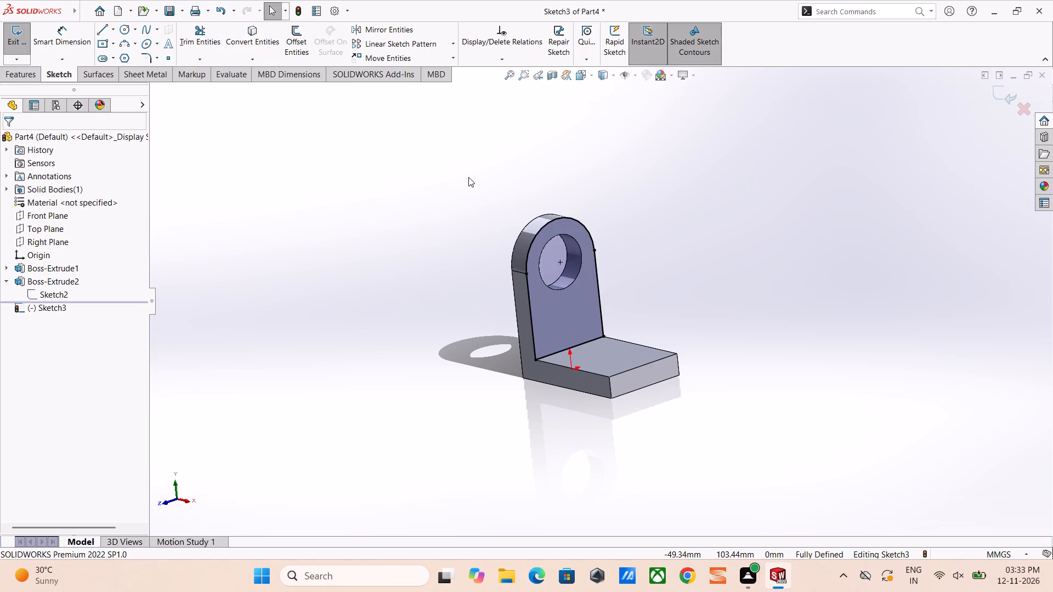
{"action": "left_click", "coordinate": [569, 286]}
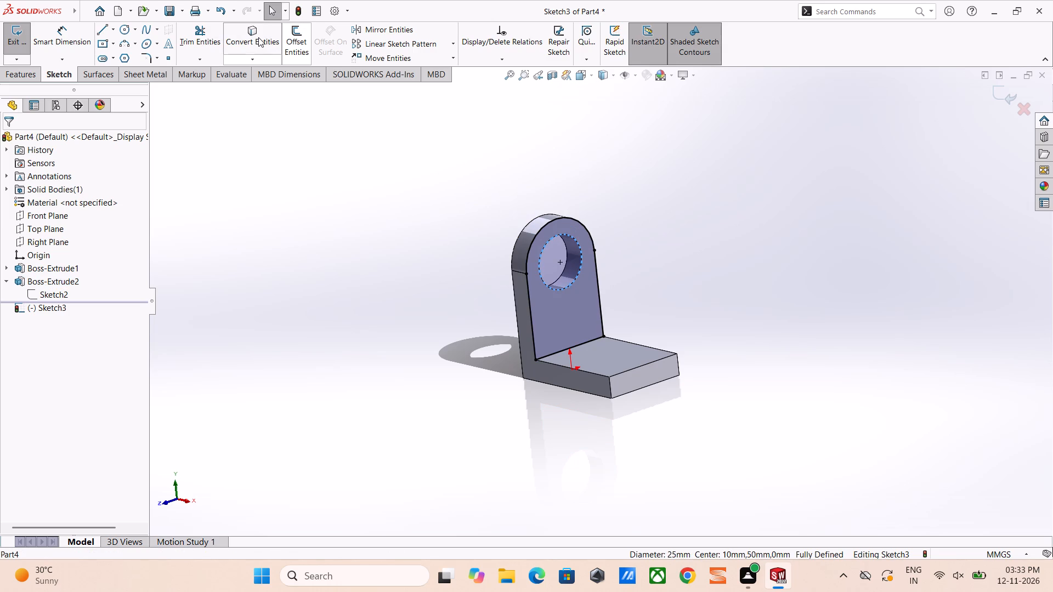
{"action": "left_click", "coordinate": [258, 37]}
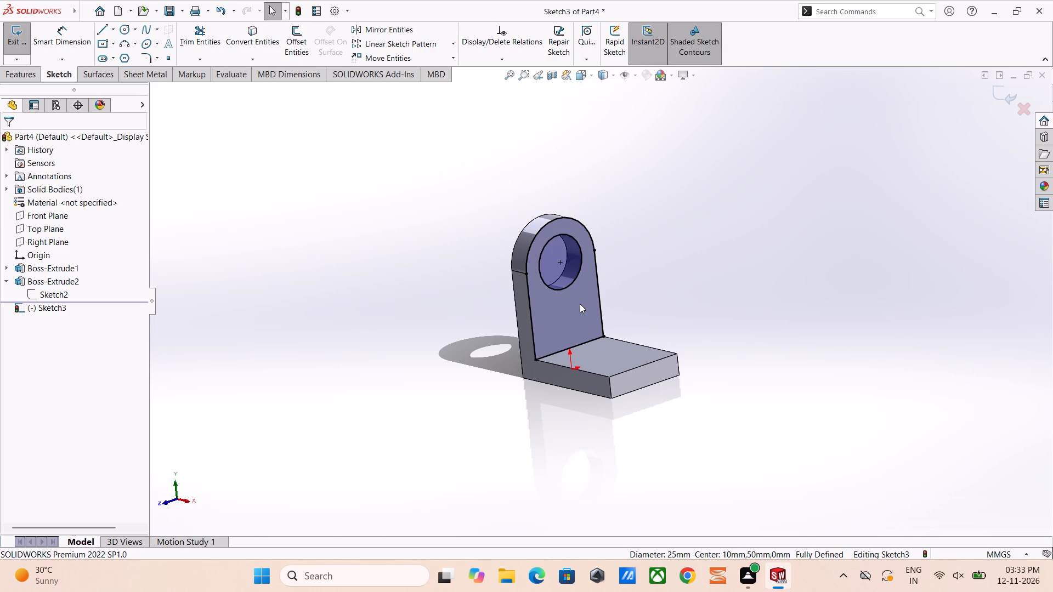
Extrude the converted lug profile 10 mm along the base, starting at a 15 mm offset from the sketch plane.
{"action": "left_click", "coordinate": [20, 77]}
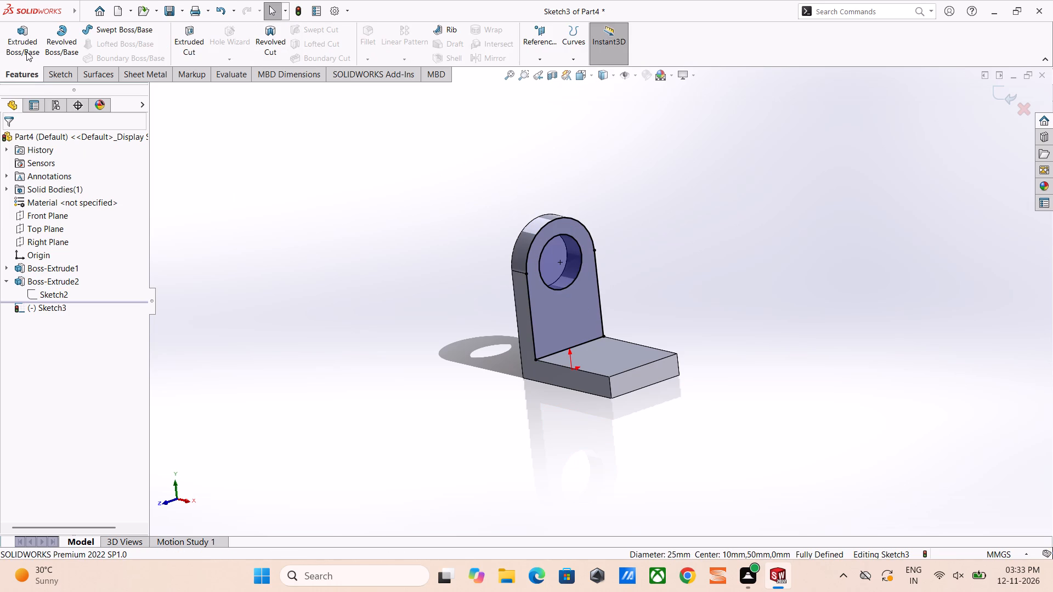
{"action": "left_click", "coordinate": [26, 52]}
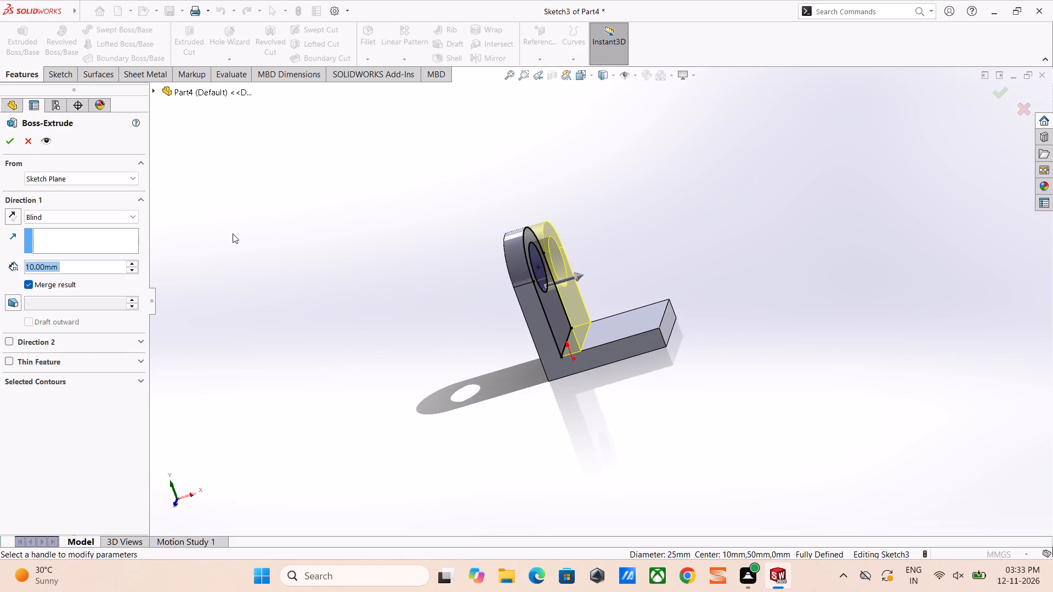
{"action": "left_click", "coordinate": [72, 180]}
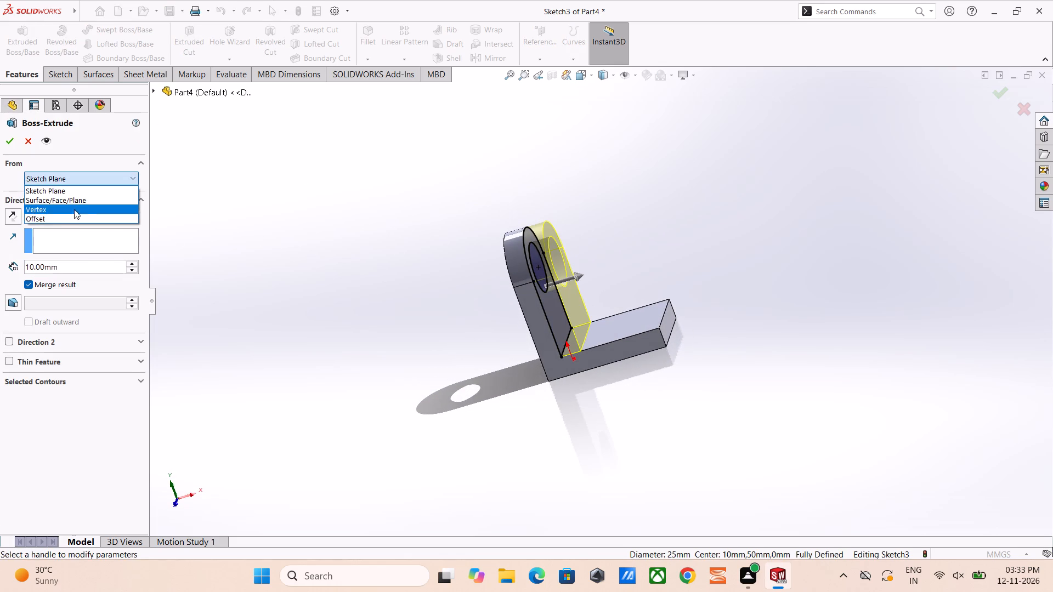
{"action": "left_click", "coordinate": [74, 215]}
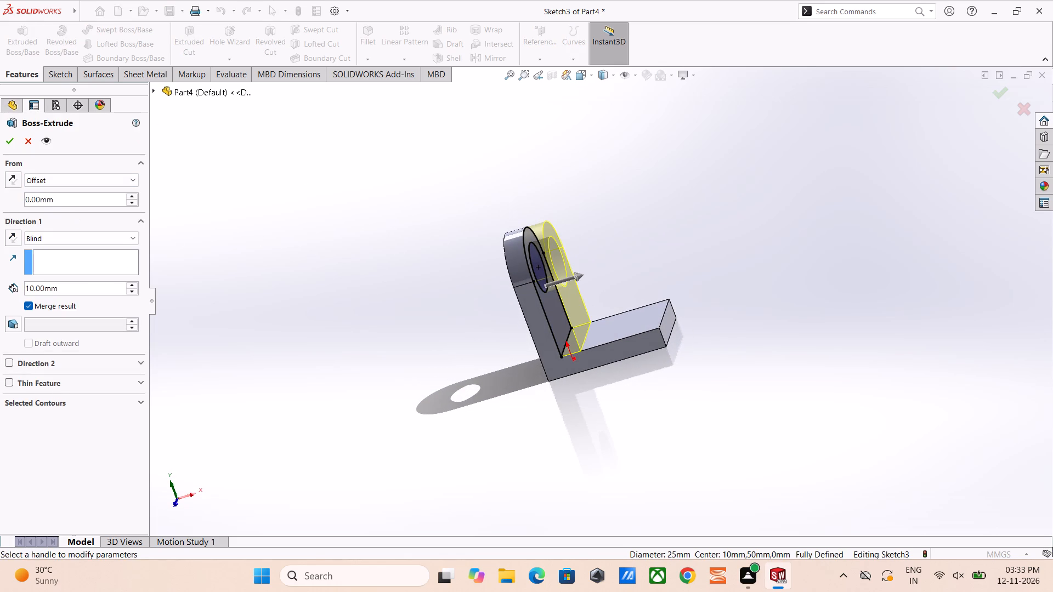
{"action": "double_click", "coordinate": [75, 199]}
{"action": "type", "text": "15"}
{"action": "key", "text": "Return"}
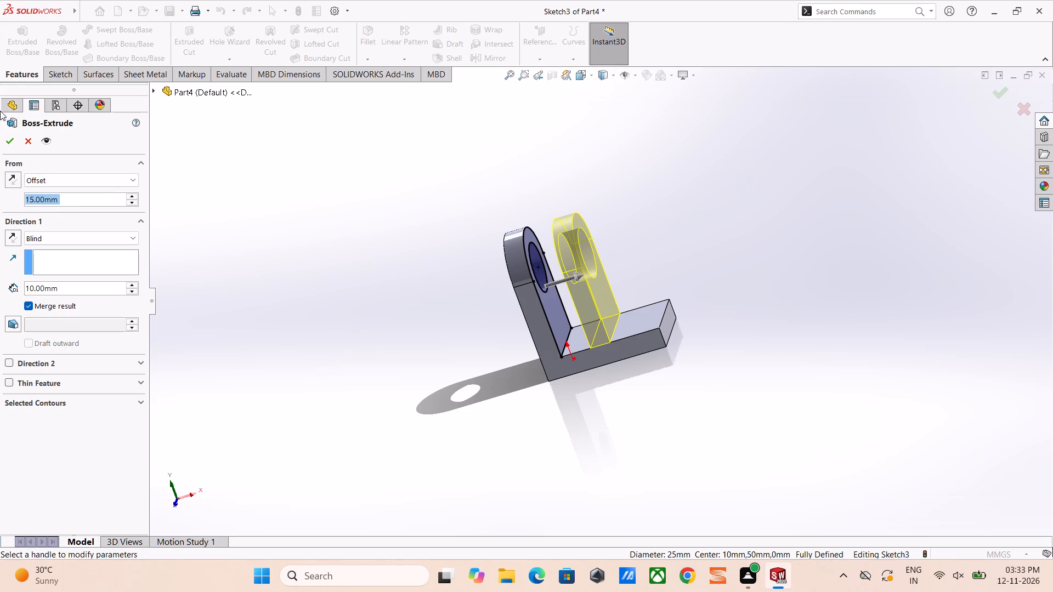
{"action": "left_click", "coordinate": [9, 146]}
{"action": "left_click", "coordinate": [492, 255]}
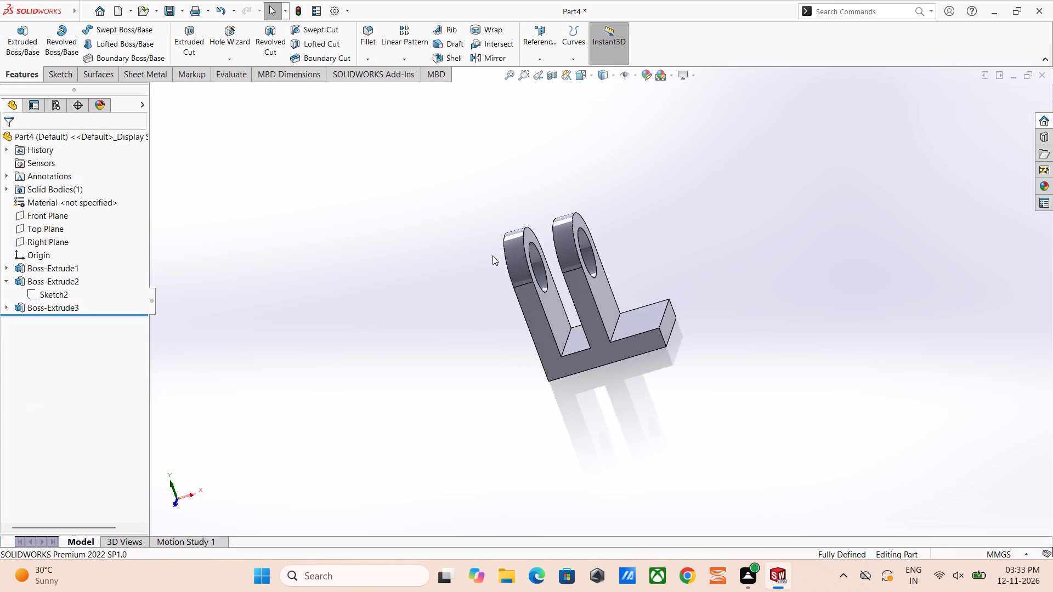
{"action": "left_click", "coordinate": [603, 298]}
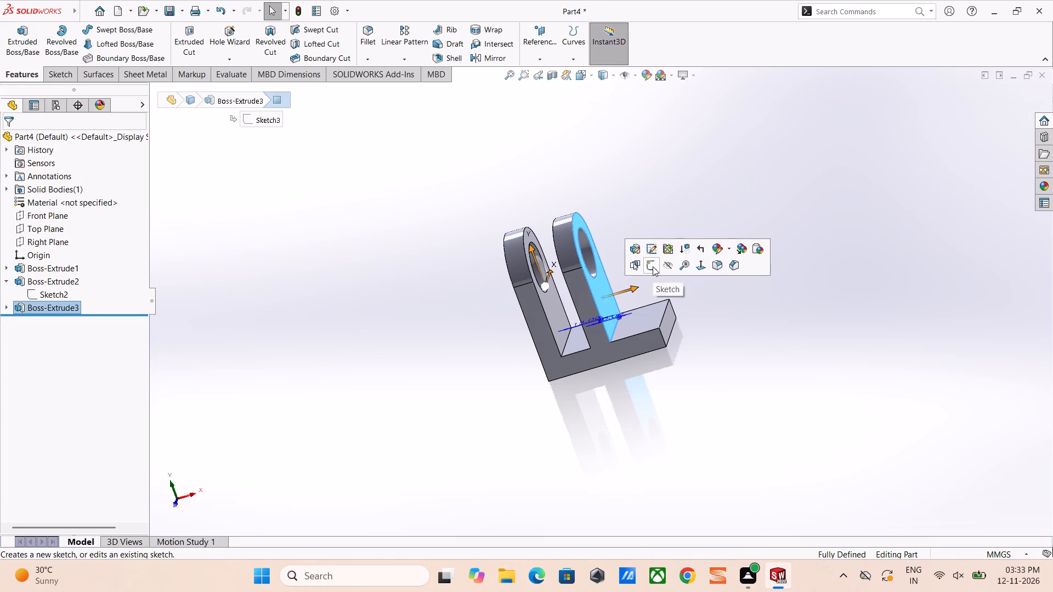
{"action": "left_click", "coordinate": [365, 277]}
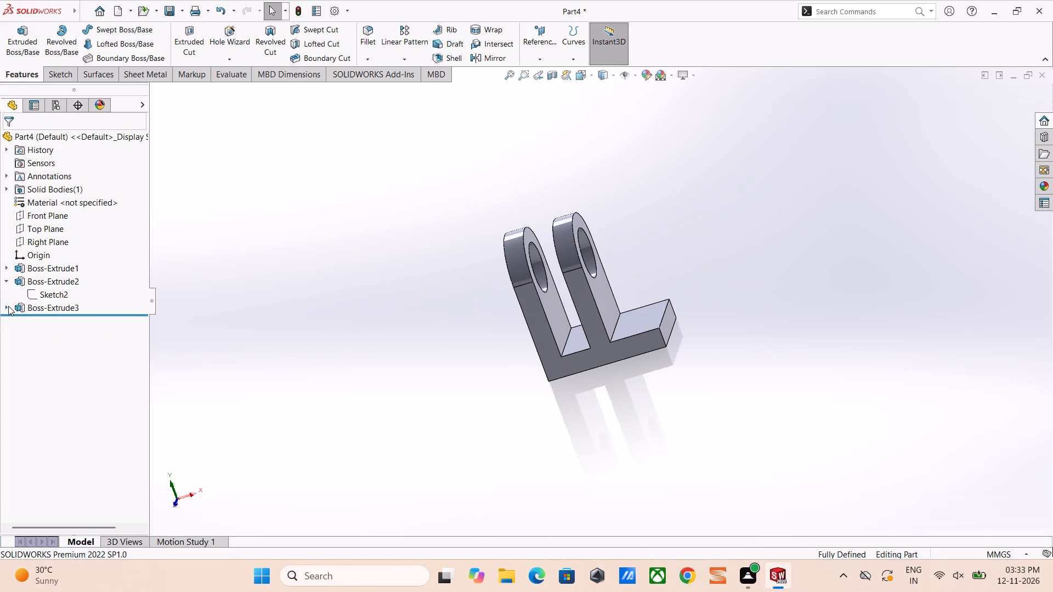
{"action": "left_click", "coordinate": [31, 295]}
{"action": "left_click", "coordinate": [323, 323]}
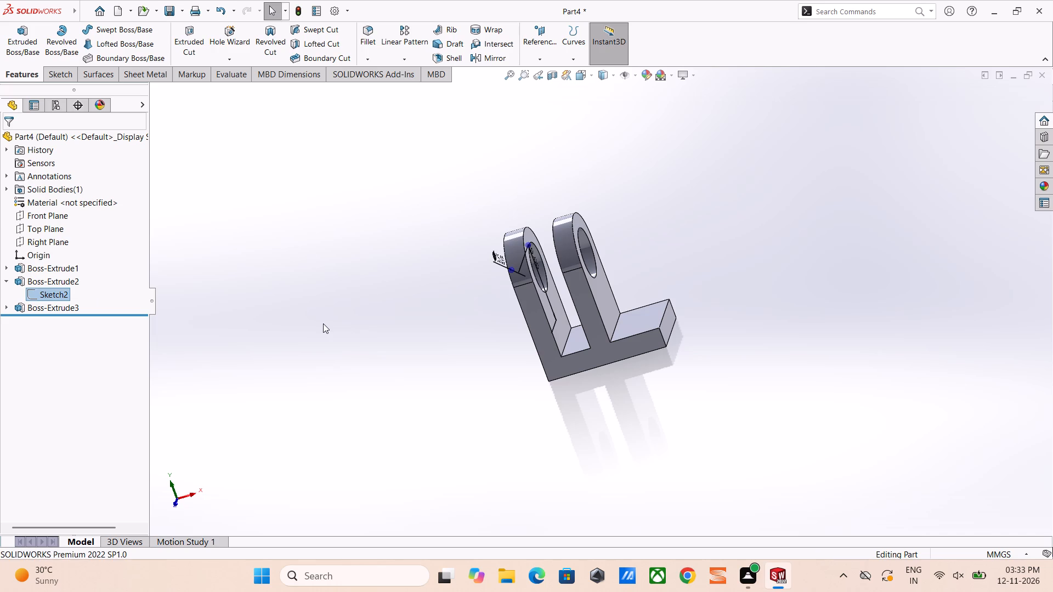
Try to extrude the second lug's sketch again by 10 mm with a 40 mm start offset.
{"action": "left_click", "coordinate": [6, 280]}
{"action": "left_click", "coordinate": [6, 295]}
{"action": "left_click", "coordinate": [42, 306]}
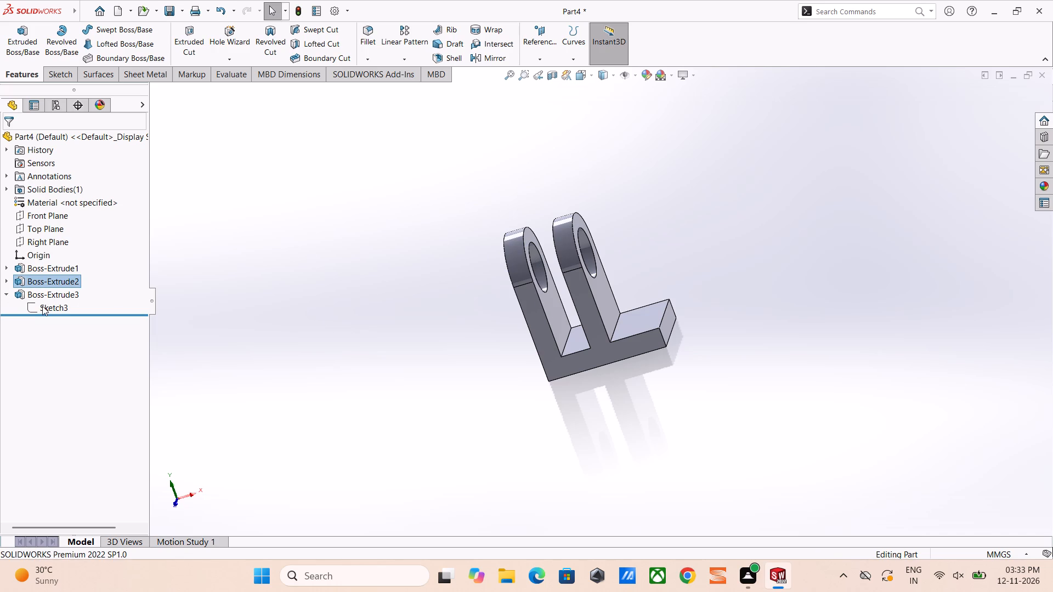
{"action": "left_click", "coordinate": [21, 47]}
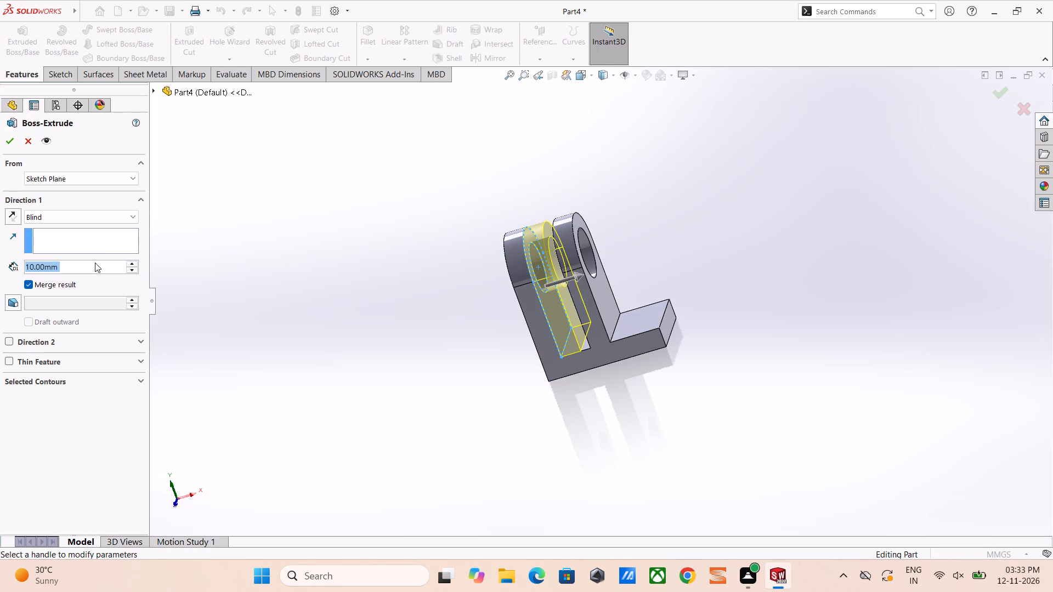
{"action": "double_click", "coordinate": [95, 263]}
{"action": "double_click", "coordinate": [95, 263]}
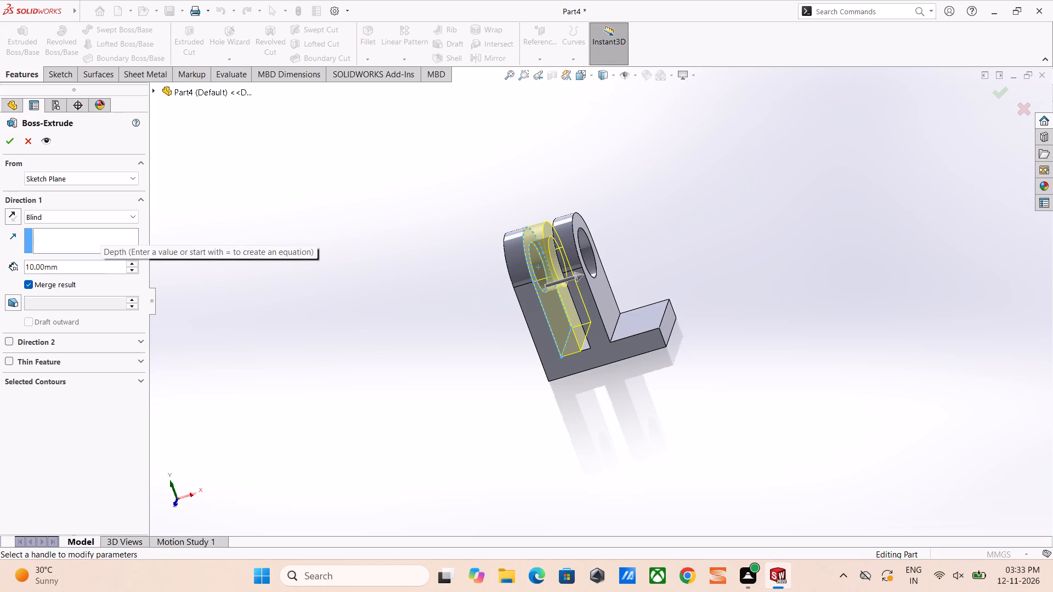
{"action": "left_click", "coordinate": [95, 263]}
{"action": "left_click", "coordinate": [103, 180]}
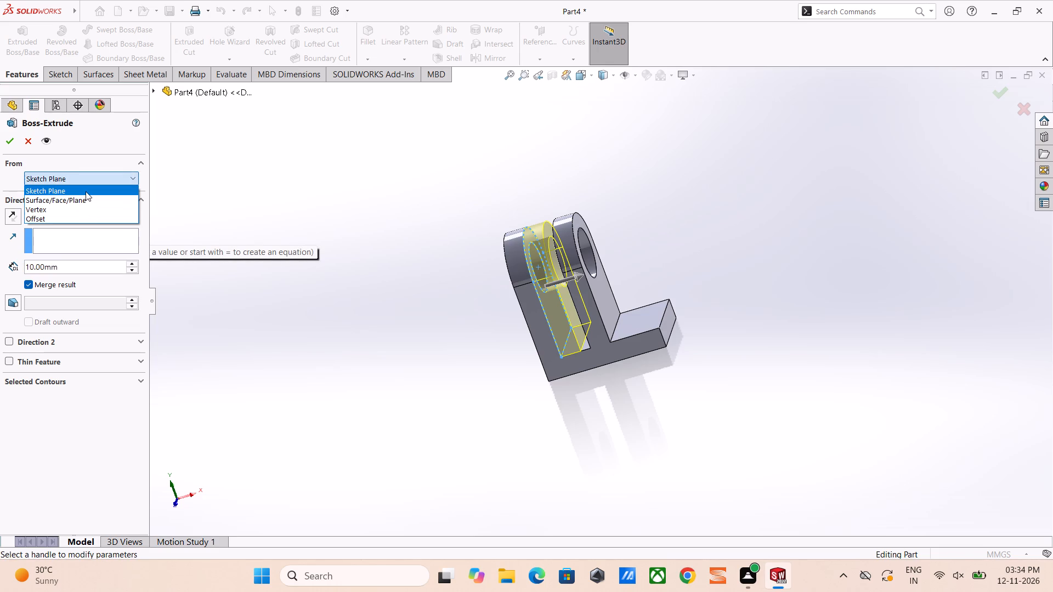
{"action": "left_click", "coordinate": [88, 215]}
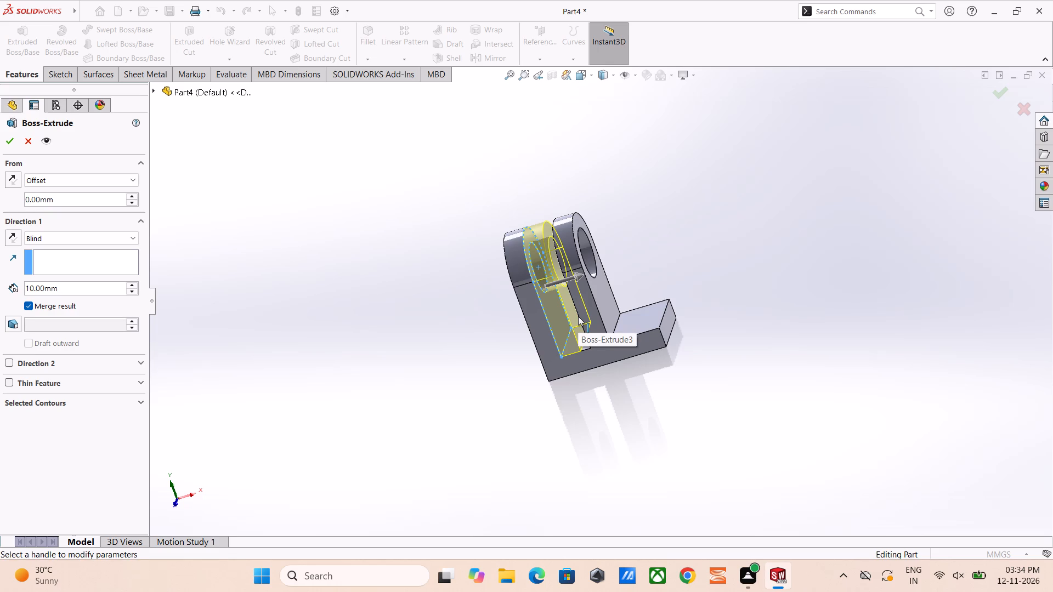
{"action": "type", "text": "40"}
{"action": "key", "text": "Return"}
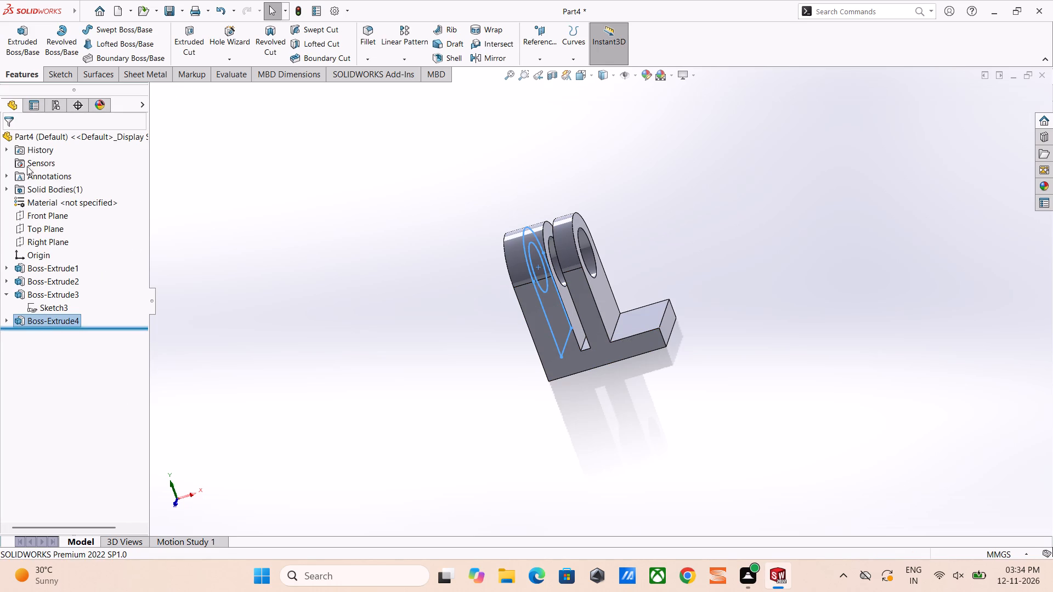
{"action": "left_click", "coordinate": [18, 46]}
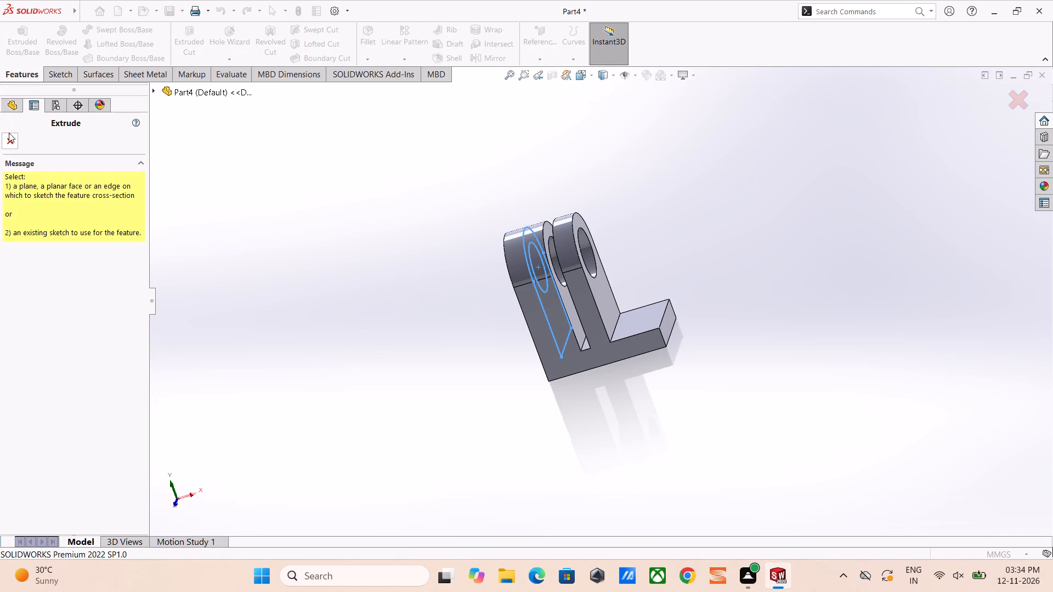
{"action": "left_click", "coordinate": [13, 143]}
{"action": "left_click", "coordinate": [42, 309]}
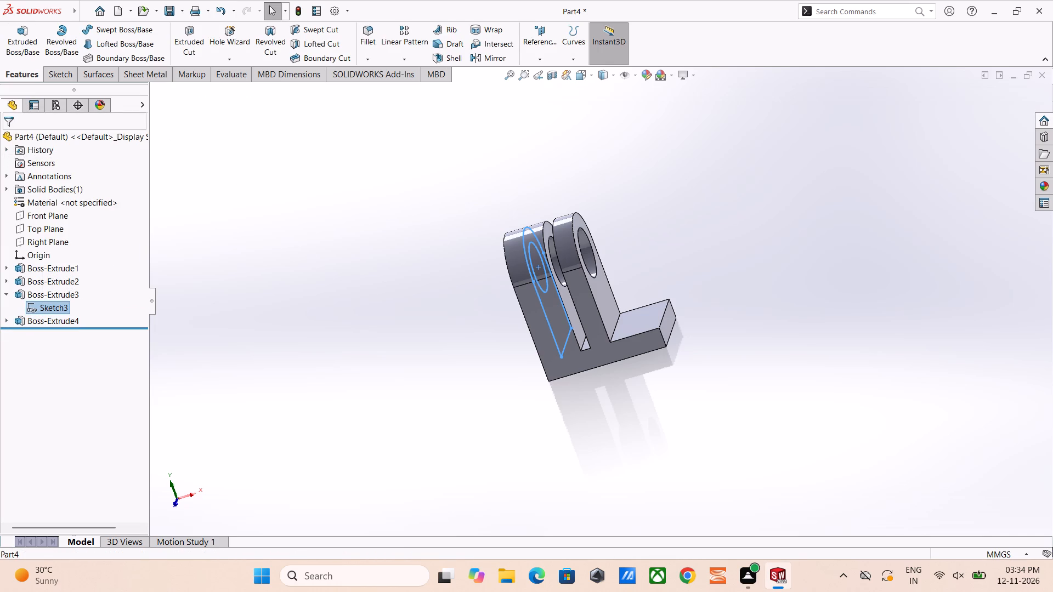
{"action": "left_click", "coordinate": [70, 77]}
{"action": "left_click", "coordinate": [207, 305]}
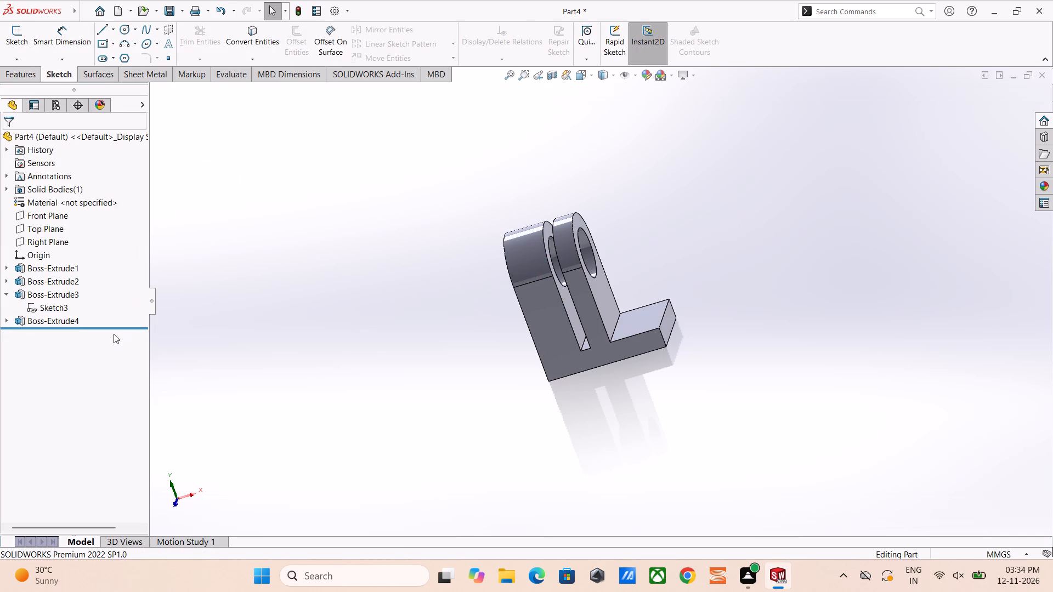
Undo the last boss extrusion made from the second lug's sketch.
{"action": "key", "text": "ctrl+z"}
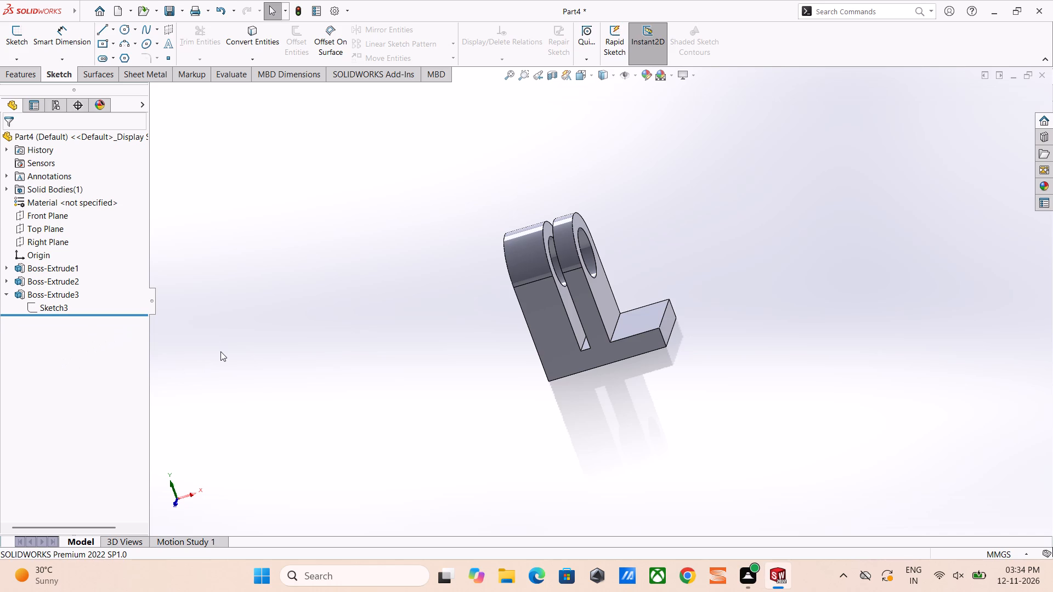
Extrude the second lug's sketch again by 10 mm, starting at a 40 mm offset, for the third lug.
{"action": "left_click", "coordinate": [43, 303]}
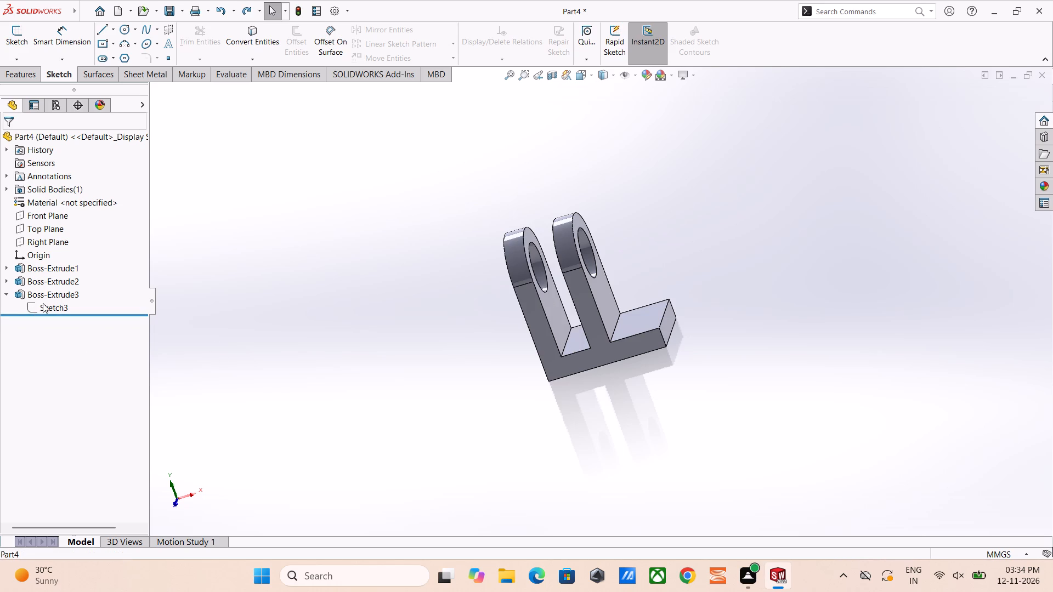
{"action": "left_click", "coordinate": [21, 73]}
{"action": "left_click", "coordinate": [18, 55]}
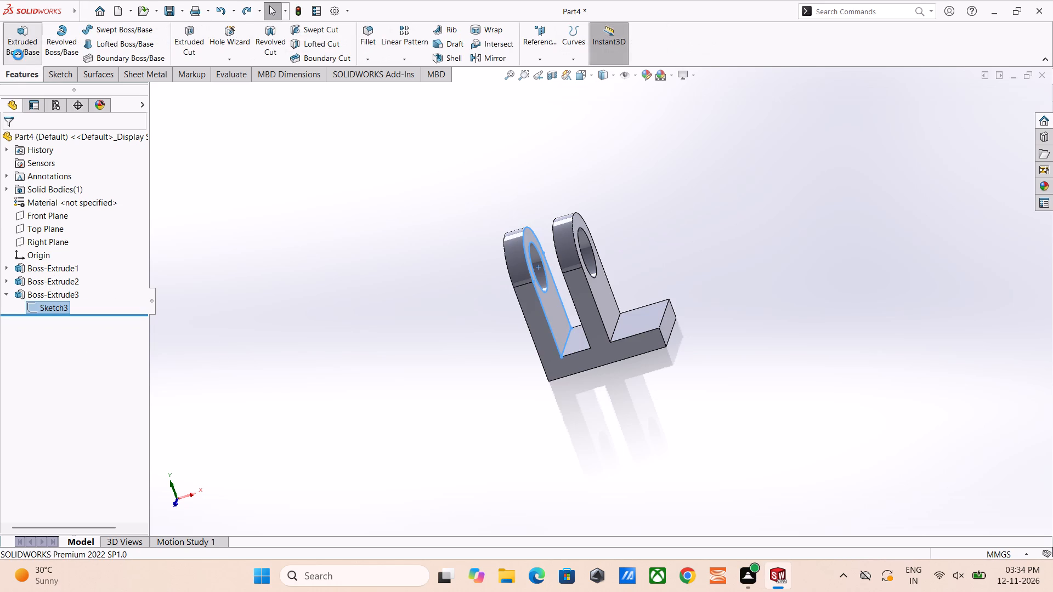
{"action": "left_click", "coordinate": [62, 178]}
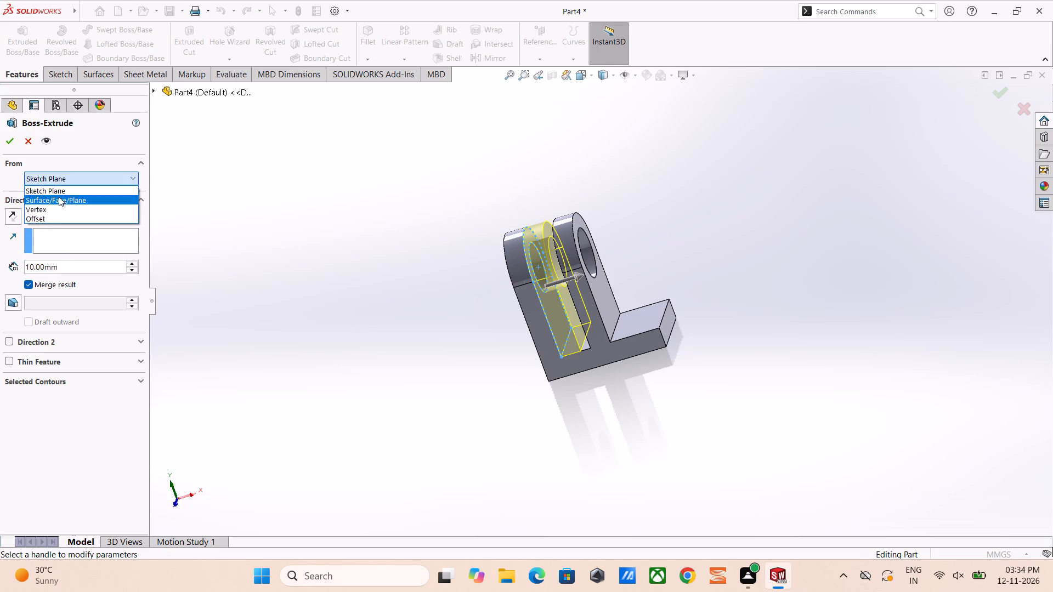
{"action": "left_click", "coordinate": [53, 217]}
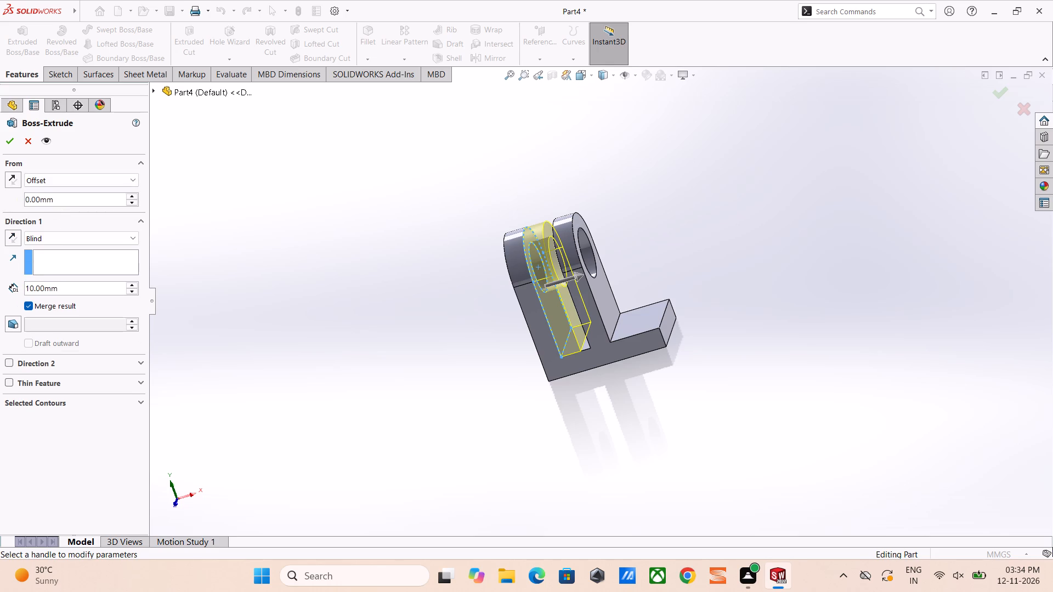
{"action": "double_click", "coordinate": [58, 202]}
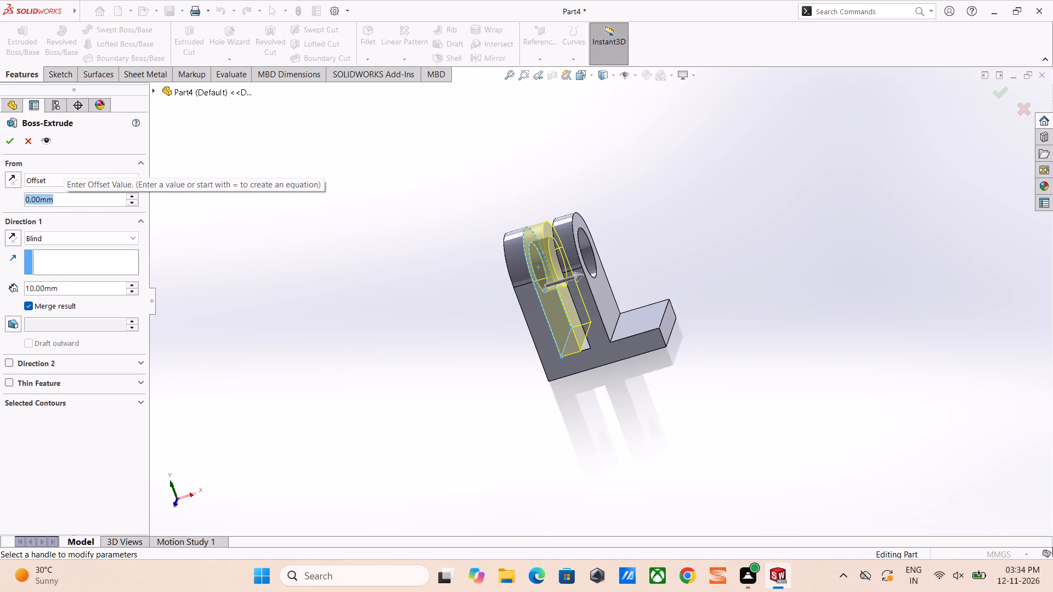
{"action": "type", "text": "40"}
{"action": "key", "text": "Return"}
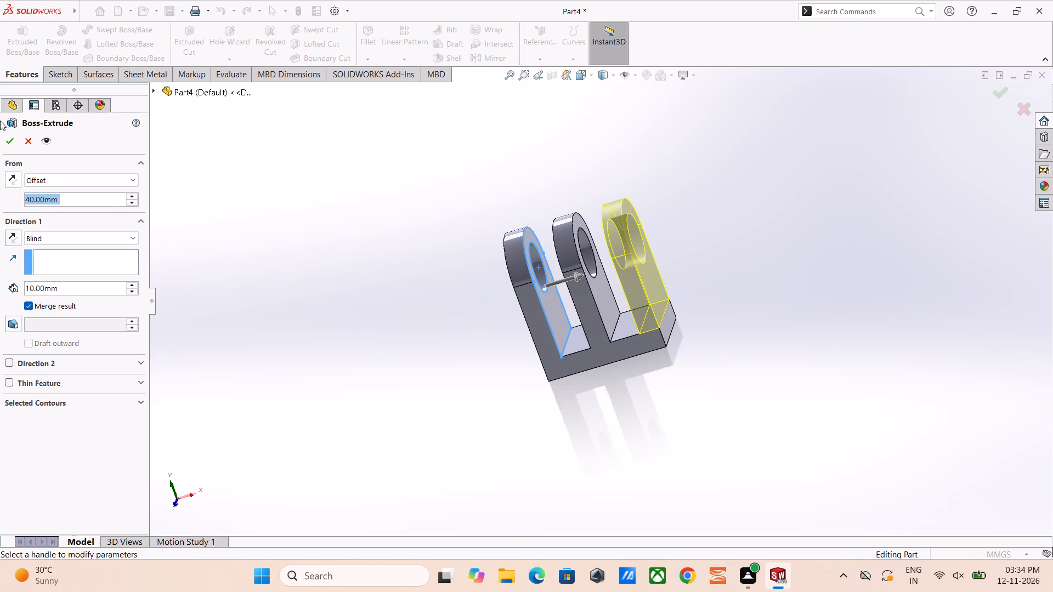
{"action": "left_click", "coordinate": [5, 136]}
{"action": "left_click", "coordinate": [703, 294]}
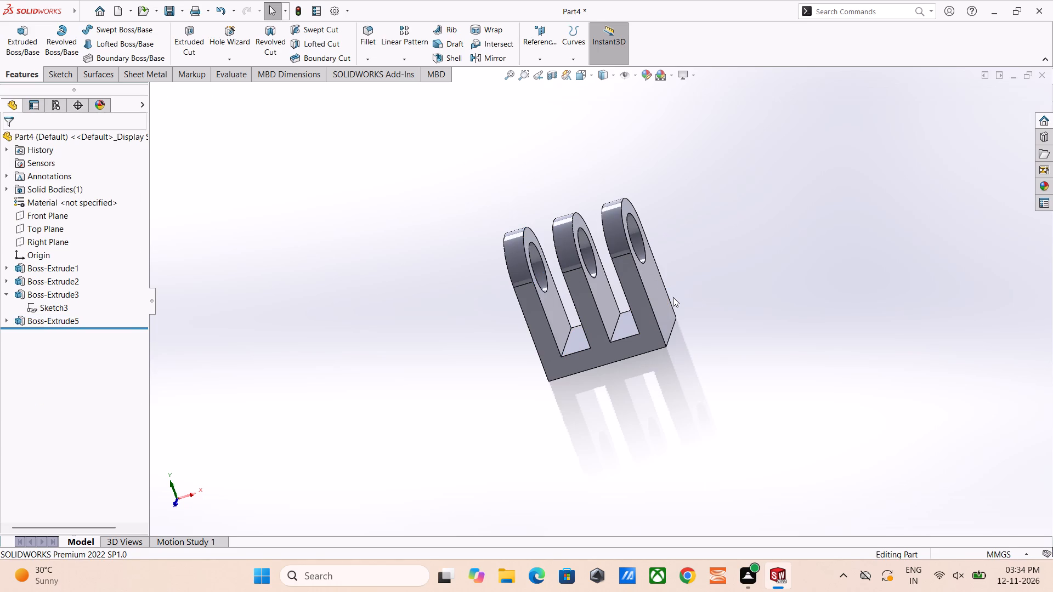
Set a 1 mm fillet radius and select the base's long front bottom edge, the first lug's two outline edges and its bottom end edge.
{"action": "scroll", "coordinate": [673, 297], "scroll_direction": "up", "scroll_amount": 2}
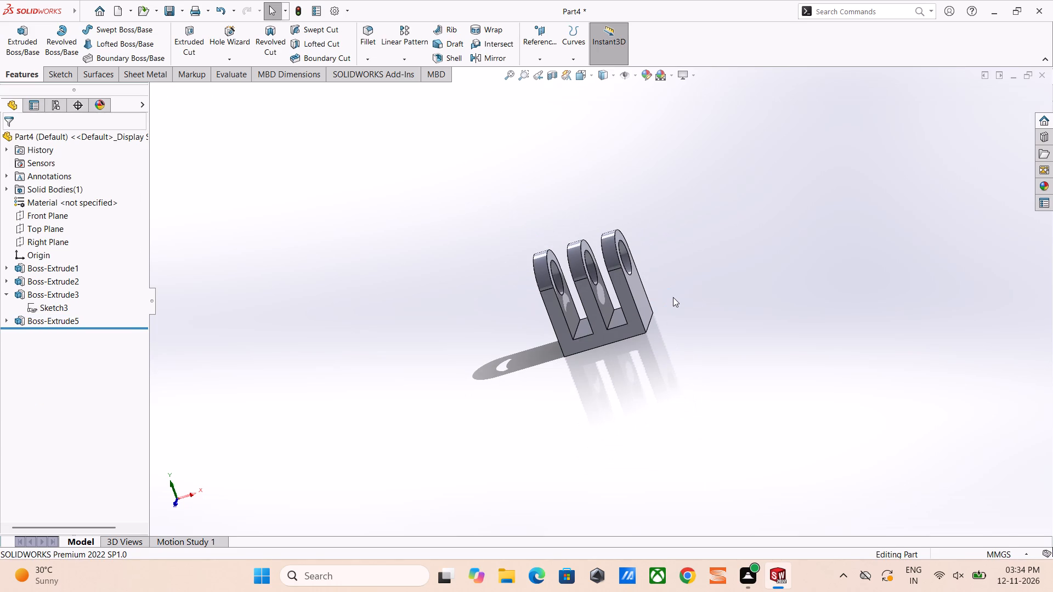
{"action": "left_click", "coordinate": [373, 38]}
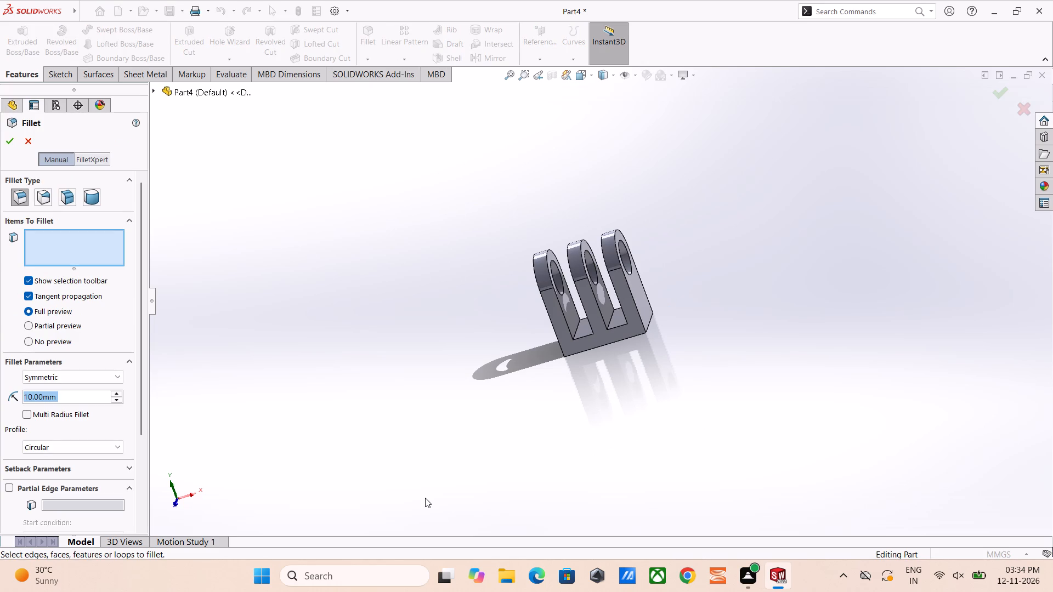
{"action": "key", "text": "1"}
{"action": "key", "text": "Return"}
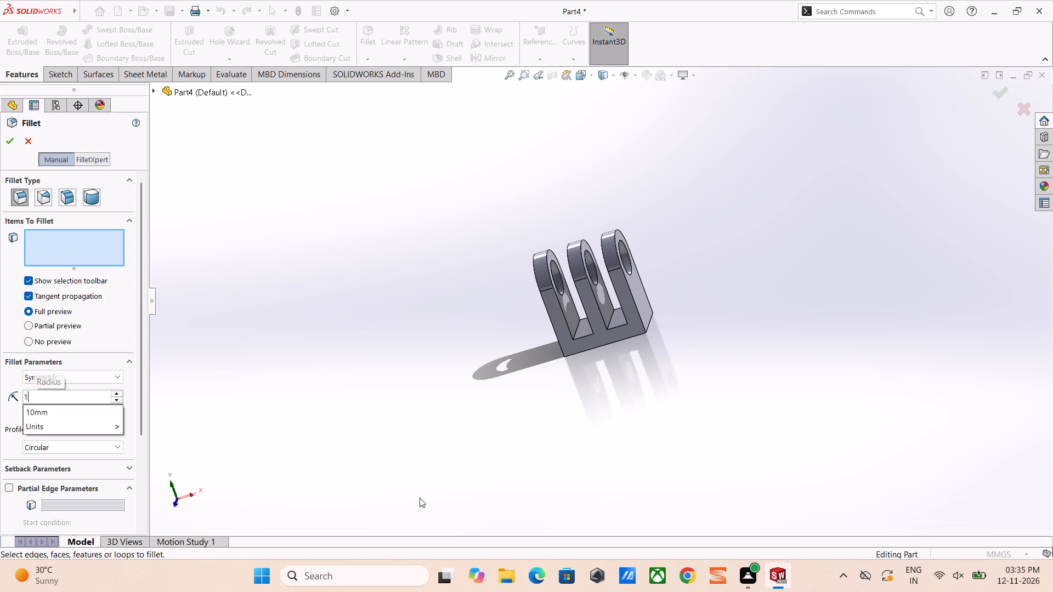
{"action": "left_click", "coordinate": [533, 374]}
{"action": "scroll", "coordinate": [520, 334], "scroll_direction": "down", "scroll_amount": 5}
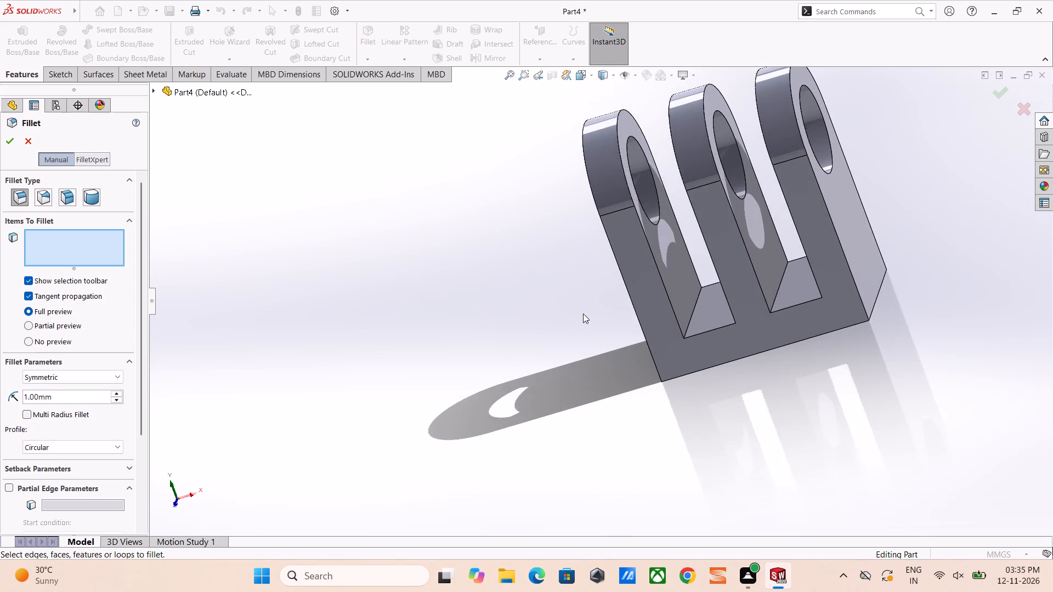
{"action": "middle_click_drag", "start_coordinate": [584, 314], "coordinate": [606, 254]}
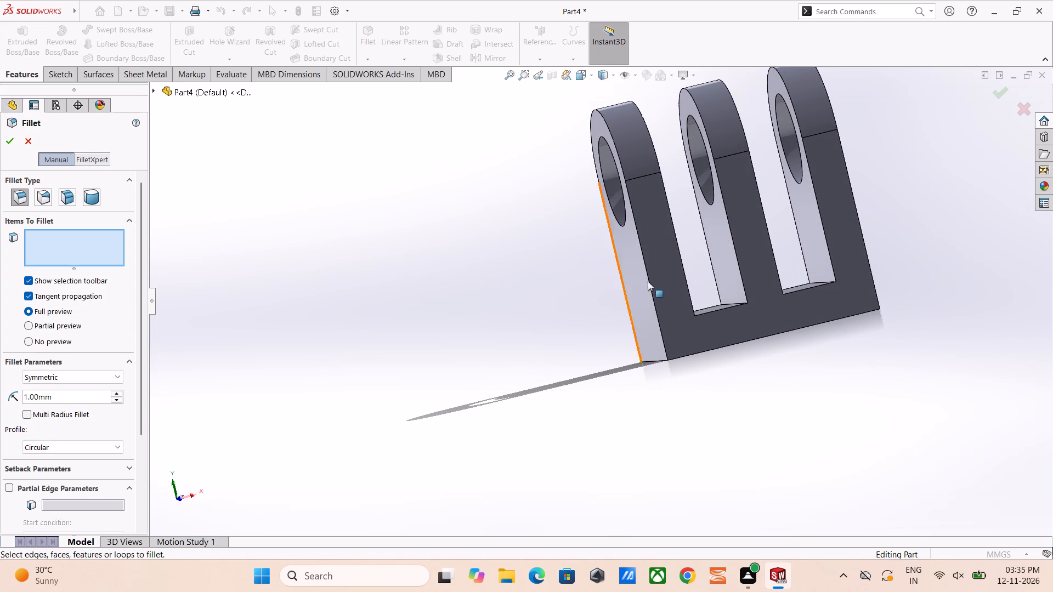
{"action": "left_click", "coordinate": [691, 355]}
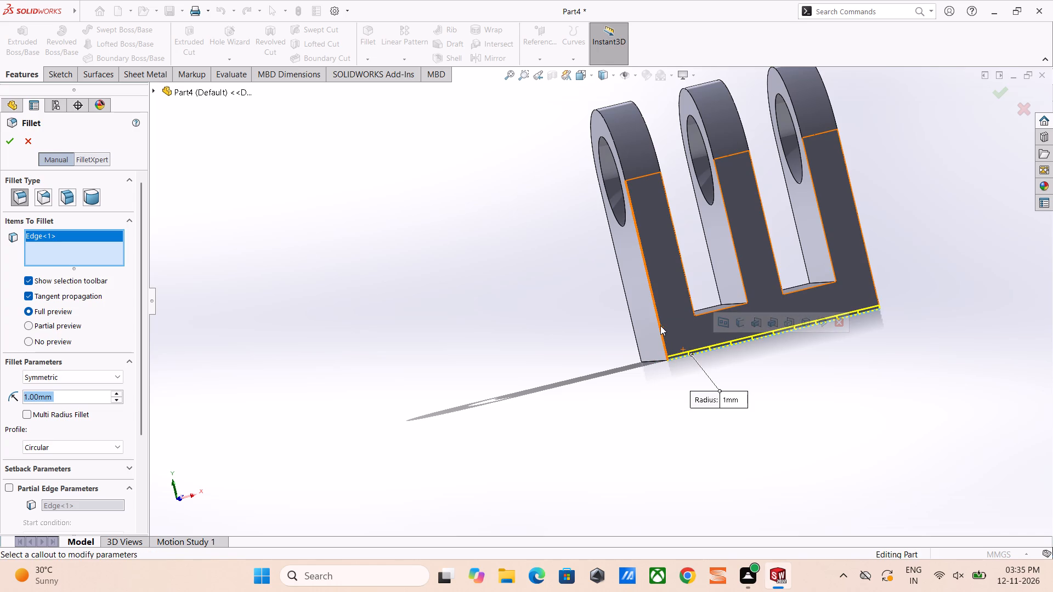
{"action": "left_click", "coordinate": [660, 326]}
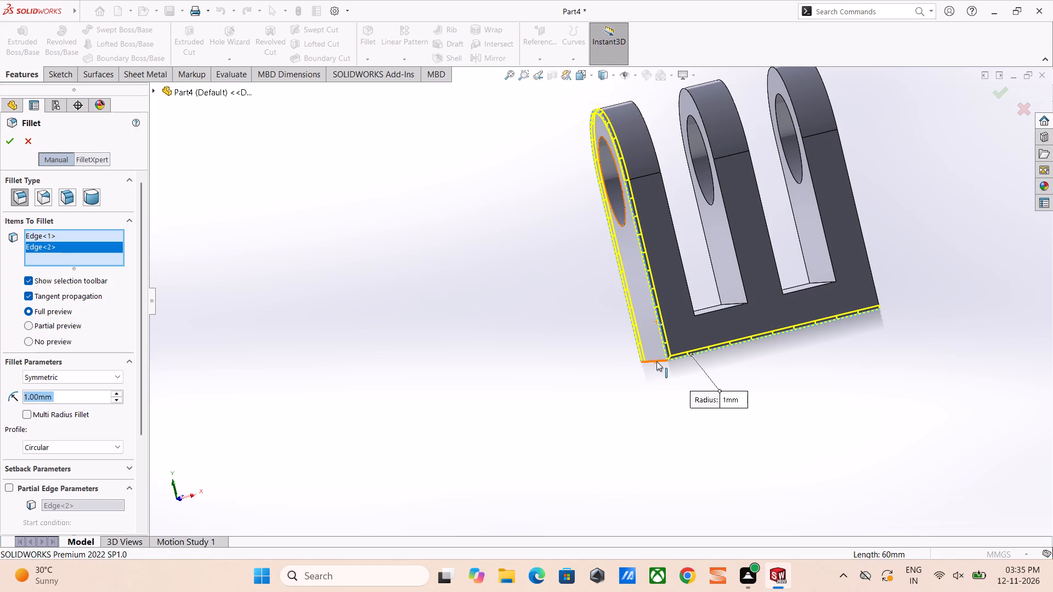
{"action": "left_click", "coordinate": [656, 361]}
{"action": "left_click", "coordinate": [673, 232]}
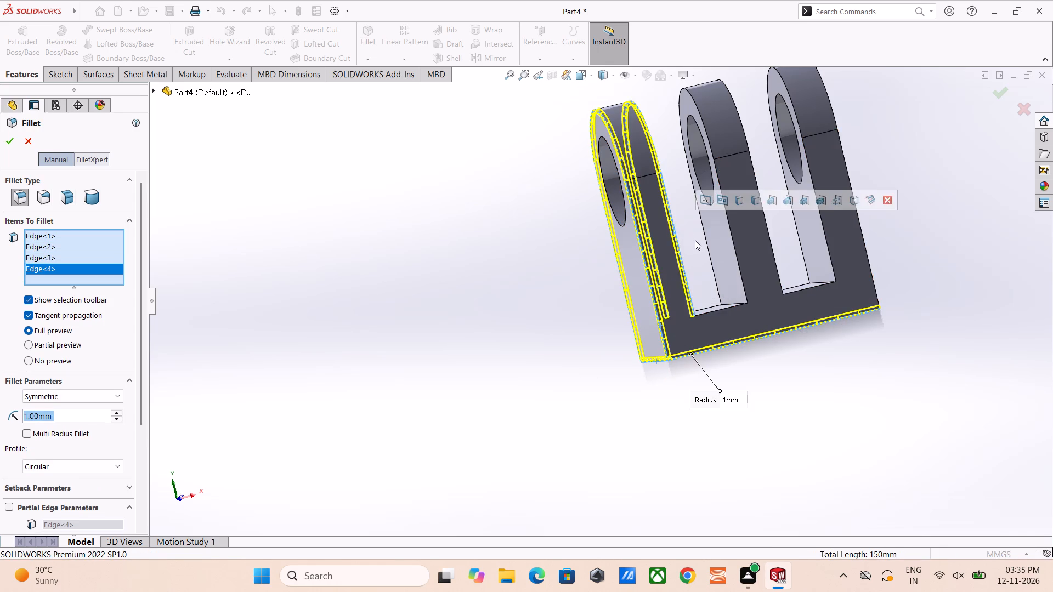
Add both outline edges of the middle and third lugs plus the opposite bottom end edge, and complete the 1 mm fillet.
{"action": "middle_click_drag", "start_coordinate": [687, 251], "coordinate": [673, 267]}
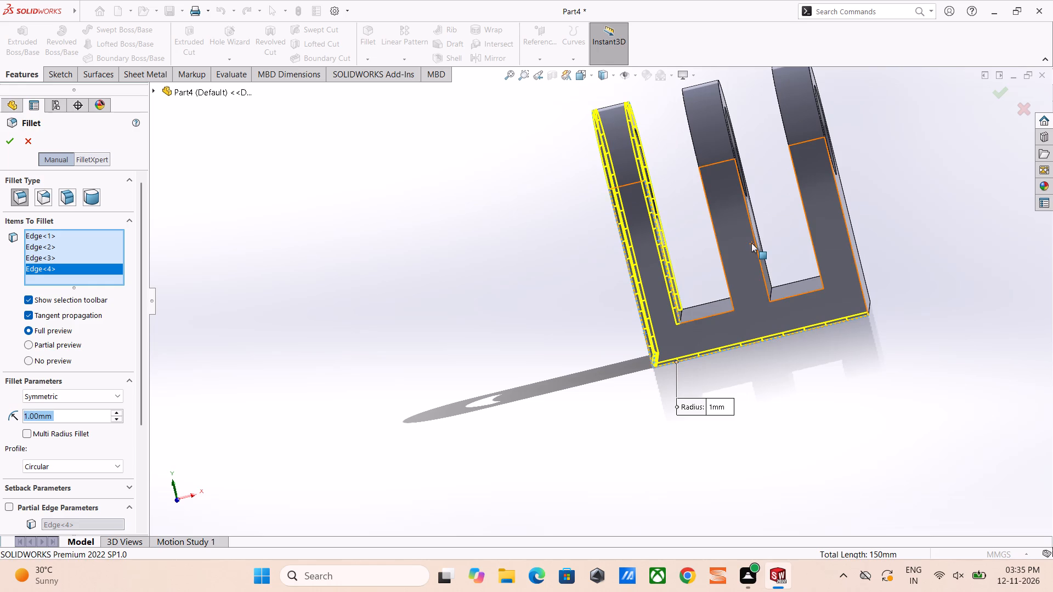
{"action": "left_click", "coordinate": [719, 256]}
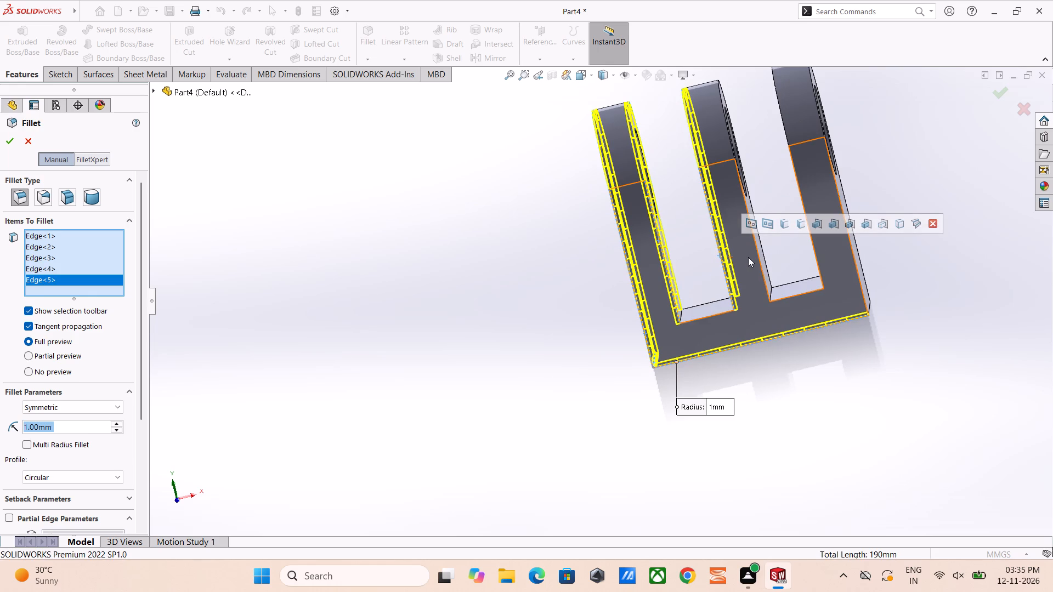
{"action": "left_click", "coordinate": [758, 256]}
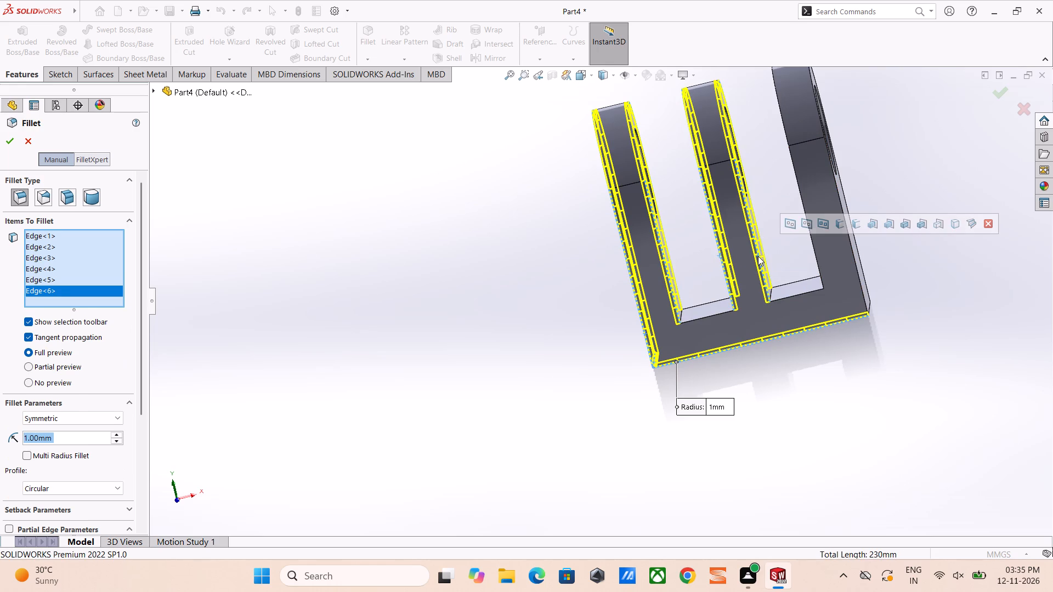
{"action": "left_click", "coordinate": [814, 255]}
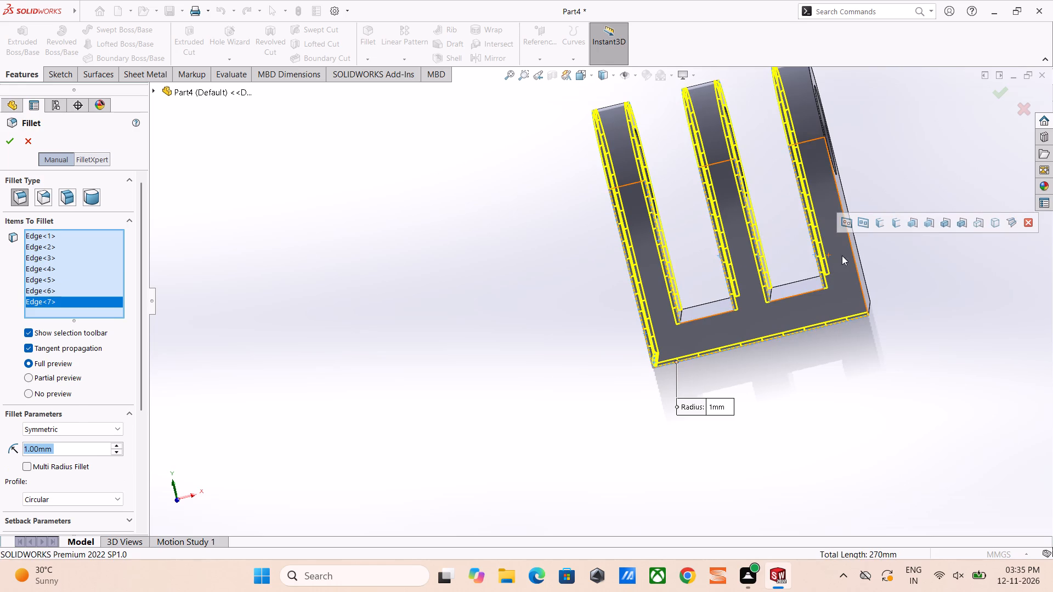
{"action": "left_click", "coordinate": [854, 257]}
{"action": "middle_click_drag", "start_coordinate": [904, 287], "coordinate": [874, 291]}
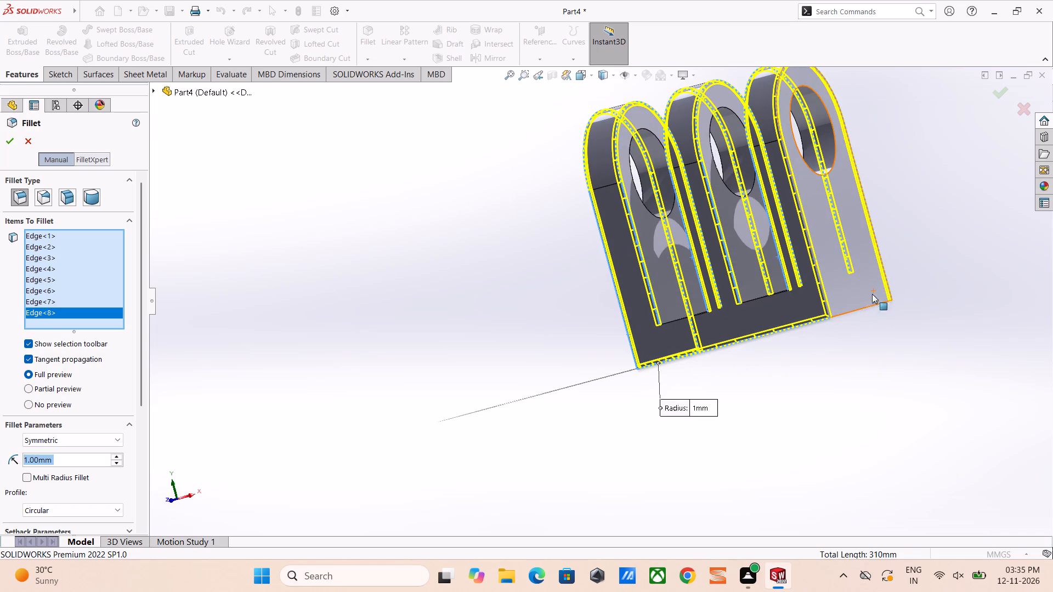
{"action": "left_click", "coordinate": [862, 308]}
{"action": "middle_click_drag", "start_coordinate": [727, 335], "coordinate": [806, 358]}
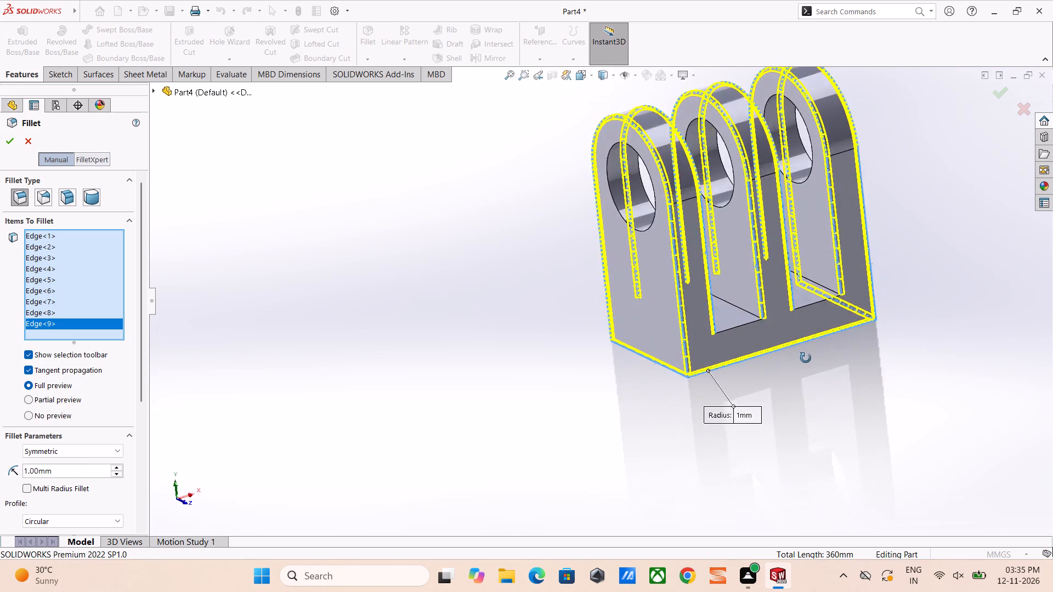
{"action": "middle_click_drag", "start_coordinate": [806, 358], "coordinate": [861, 354]}
{"action": "scroll", "coordinate": [861, 355], "scroll_direction": "up", "scroll_amount": 3}
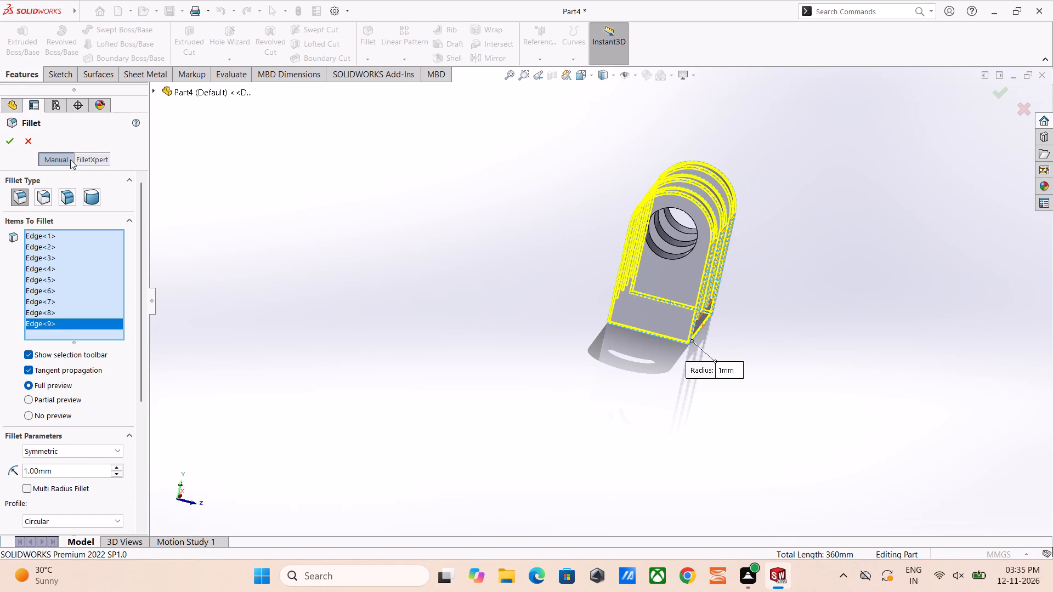
{"action": "left_click", "coordinate": [9, 139]}
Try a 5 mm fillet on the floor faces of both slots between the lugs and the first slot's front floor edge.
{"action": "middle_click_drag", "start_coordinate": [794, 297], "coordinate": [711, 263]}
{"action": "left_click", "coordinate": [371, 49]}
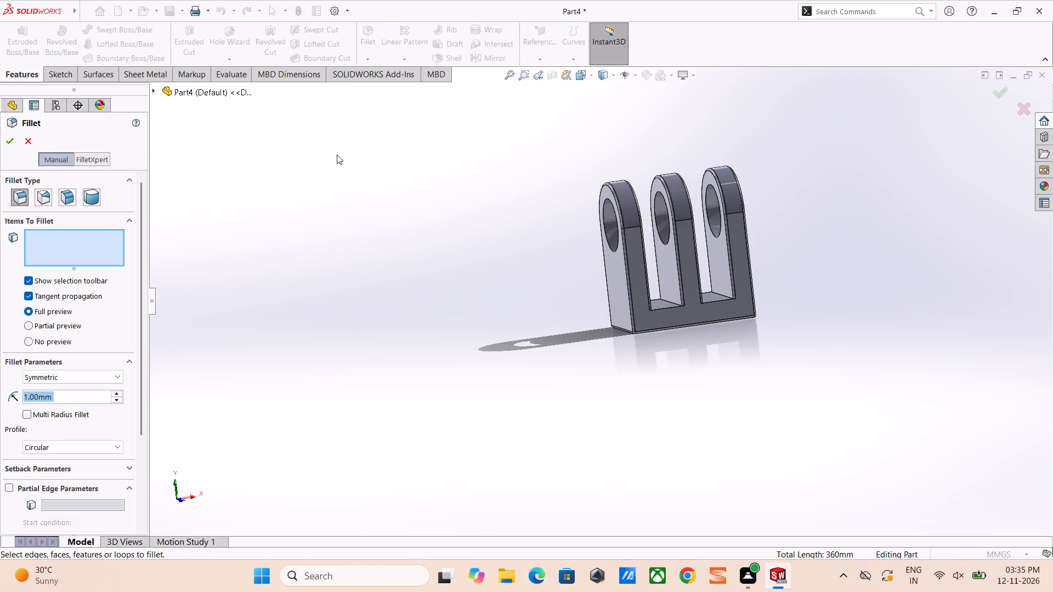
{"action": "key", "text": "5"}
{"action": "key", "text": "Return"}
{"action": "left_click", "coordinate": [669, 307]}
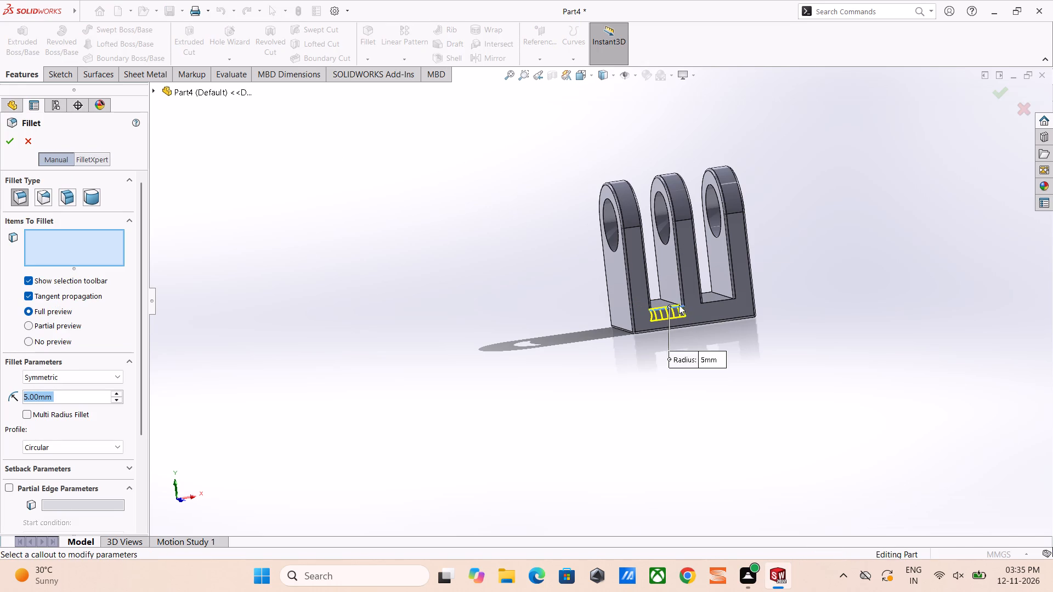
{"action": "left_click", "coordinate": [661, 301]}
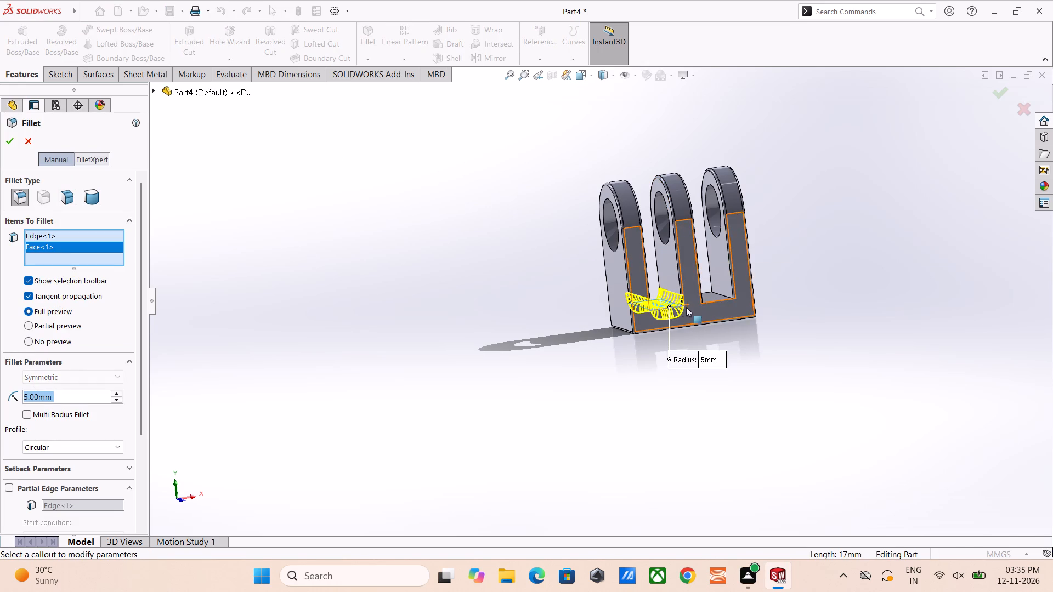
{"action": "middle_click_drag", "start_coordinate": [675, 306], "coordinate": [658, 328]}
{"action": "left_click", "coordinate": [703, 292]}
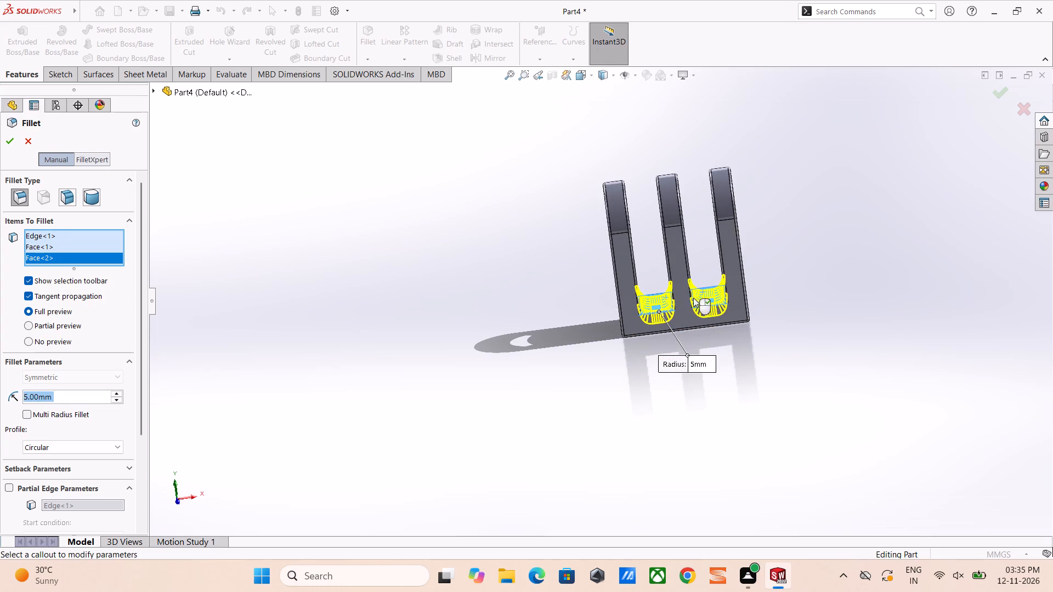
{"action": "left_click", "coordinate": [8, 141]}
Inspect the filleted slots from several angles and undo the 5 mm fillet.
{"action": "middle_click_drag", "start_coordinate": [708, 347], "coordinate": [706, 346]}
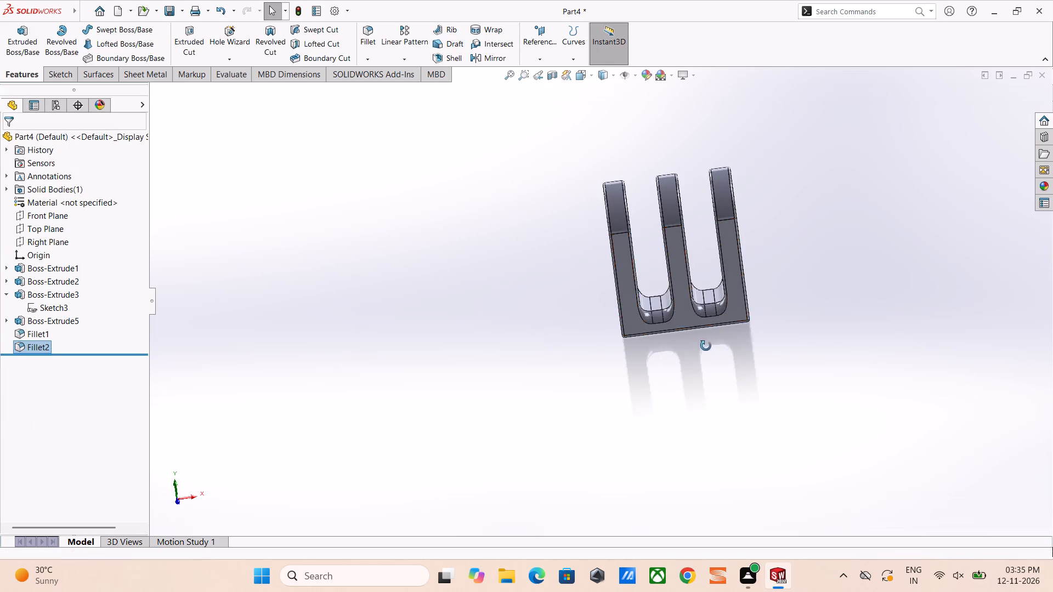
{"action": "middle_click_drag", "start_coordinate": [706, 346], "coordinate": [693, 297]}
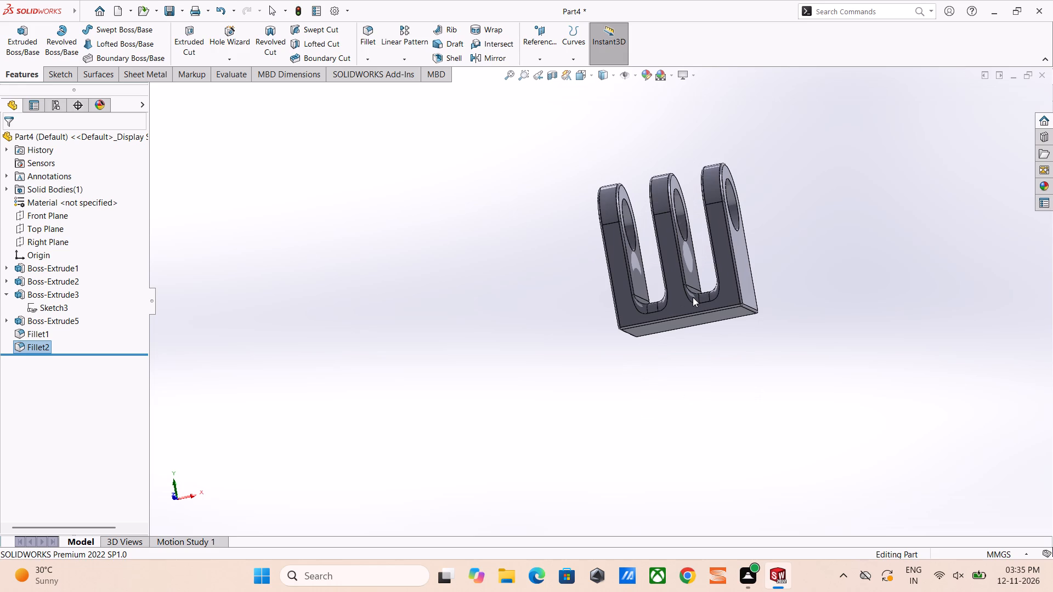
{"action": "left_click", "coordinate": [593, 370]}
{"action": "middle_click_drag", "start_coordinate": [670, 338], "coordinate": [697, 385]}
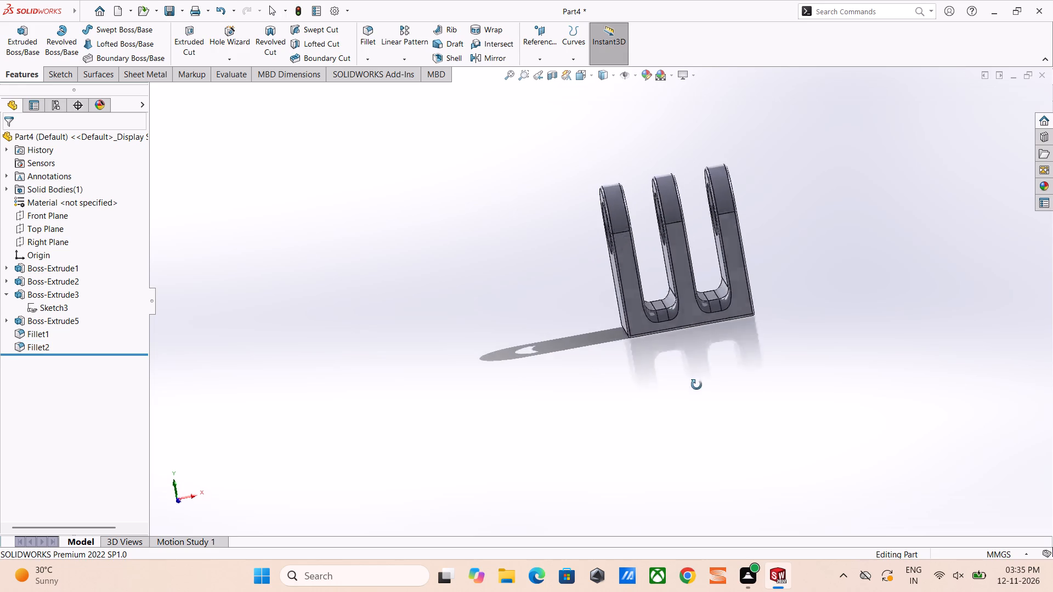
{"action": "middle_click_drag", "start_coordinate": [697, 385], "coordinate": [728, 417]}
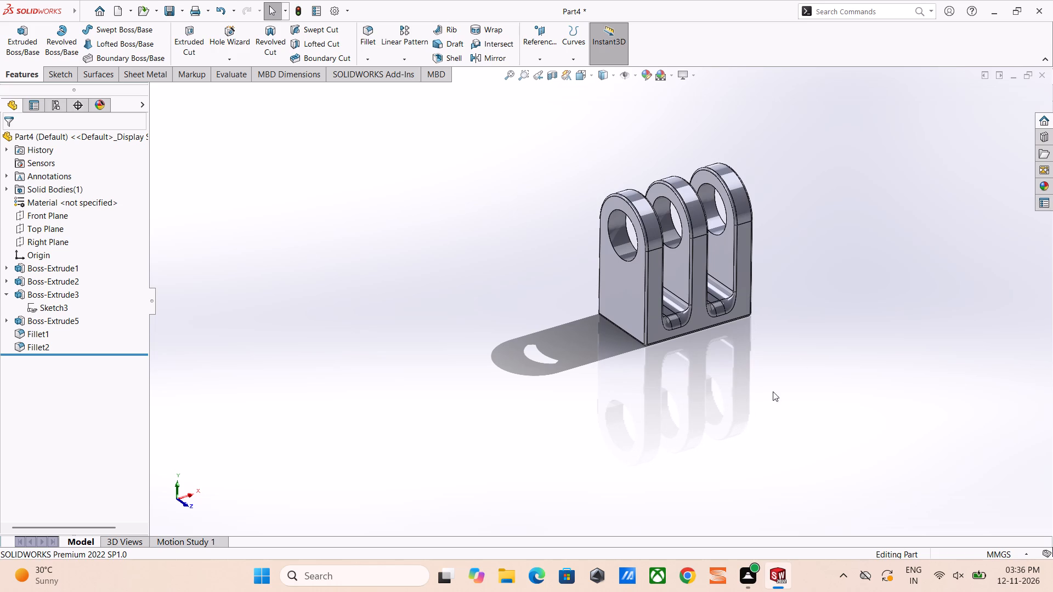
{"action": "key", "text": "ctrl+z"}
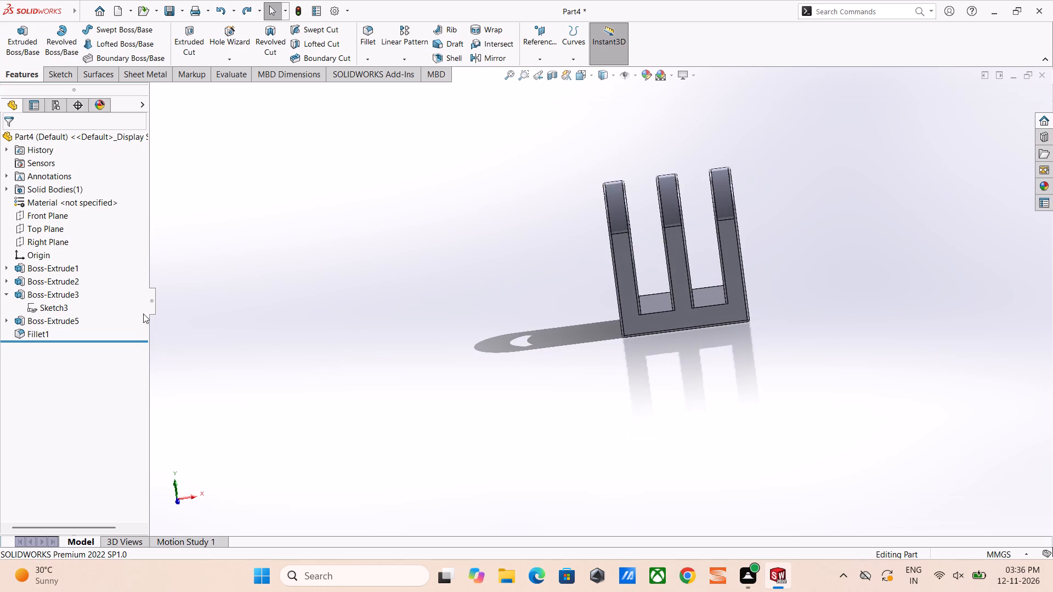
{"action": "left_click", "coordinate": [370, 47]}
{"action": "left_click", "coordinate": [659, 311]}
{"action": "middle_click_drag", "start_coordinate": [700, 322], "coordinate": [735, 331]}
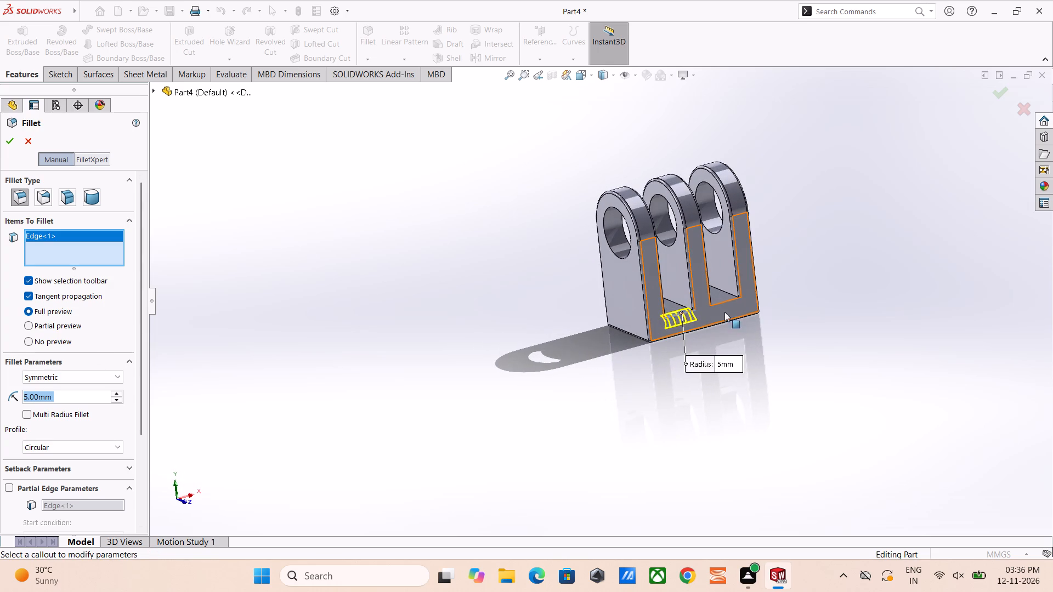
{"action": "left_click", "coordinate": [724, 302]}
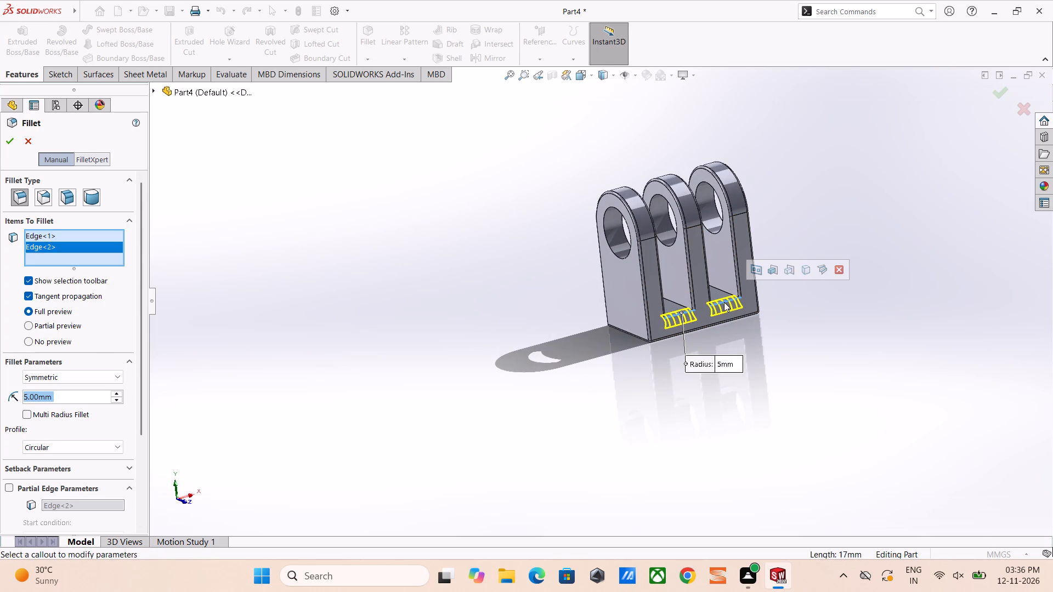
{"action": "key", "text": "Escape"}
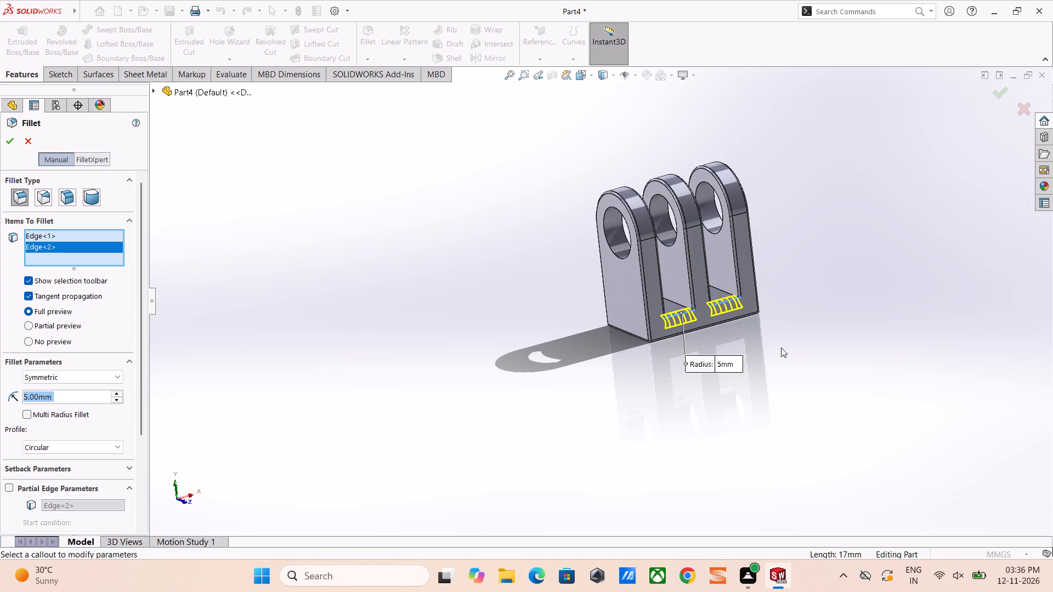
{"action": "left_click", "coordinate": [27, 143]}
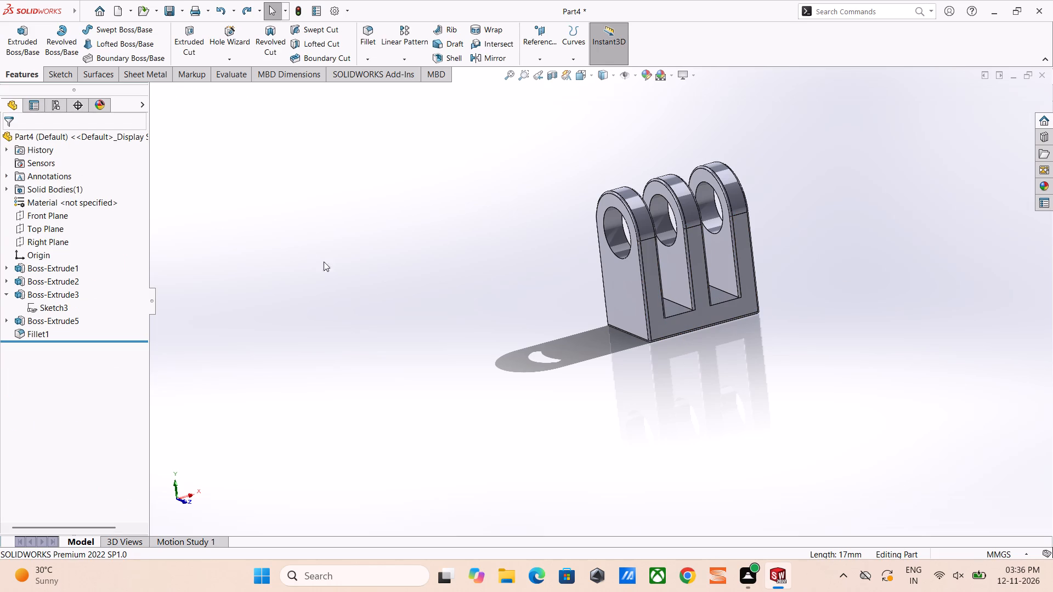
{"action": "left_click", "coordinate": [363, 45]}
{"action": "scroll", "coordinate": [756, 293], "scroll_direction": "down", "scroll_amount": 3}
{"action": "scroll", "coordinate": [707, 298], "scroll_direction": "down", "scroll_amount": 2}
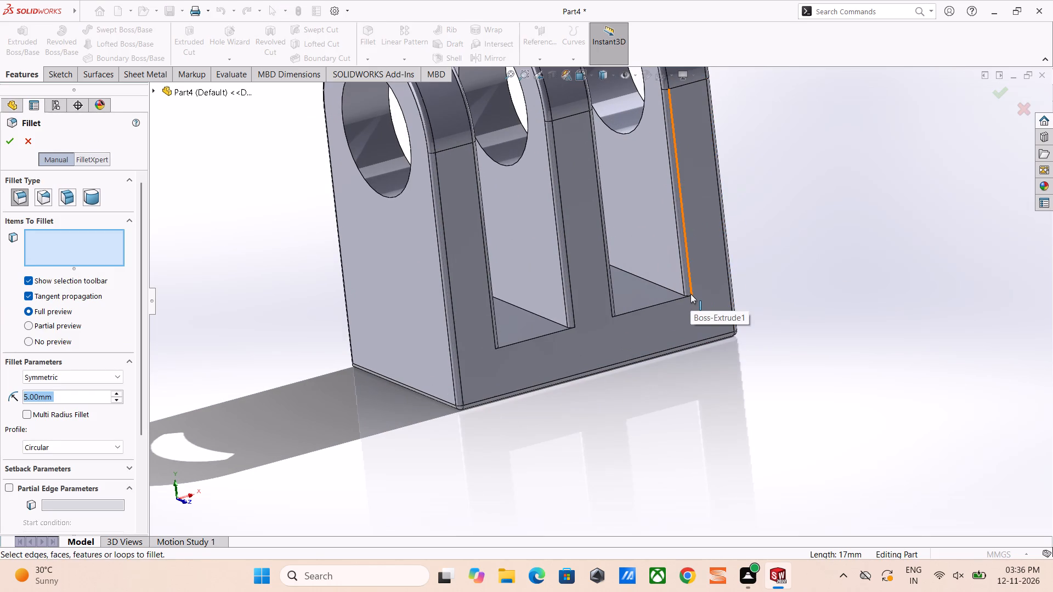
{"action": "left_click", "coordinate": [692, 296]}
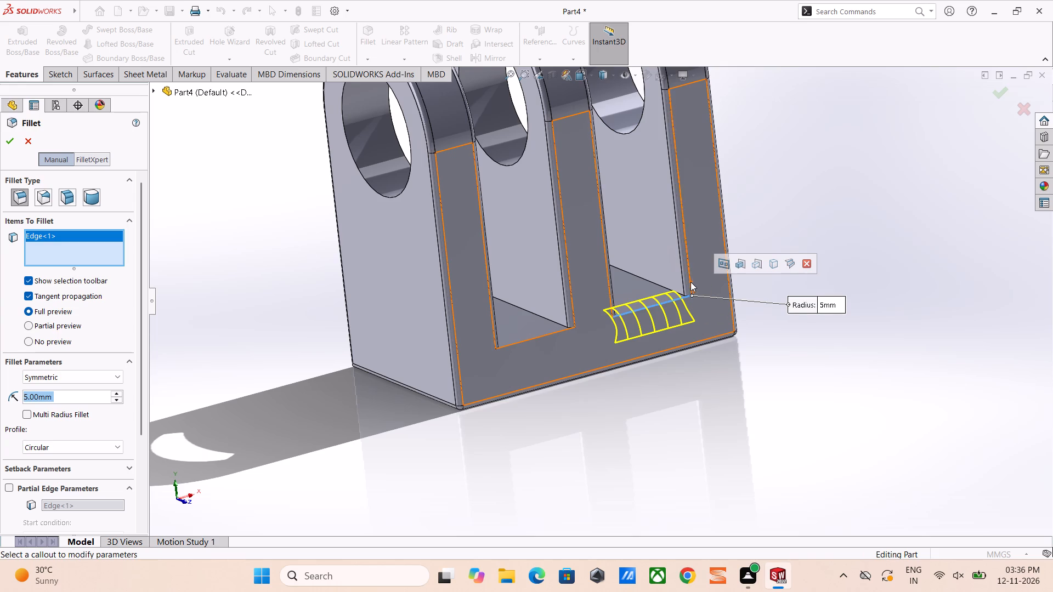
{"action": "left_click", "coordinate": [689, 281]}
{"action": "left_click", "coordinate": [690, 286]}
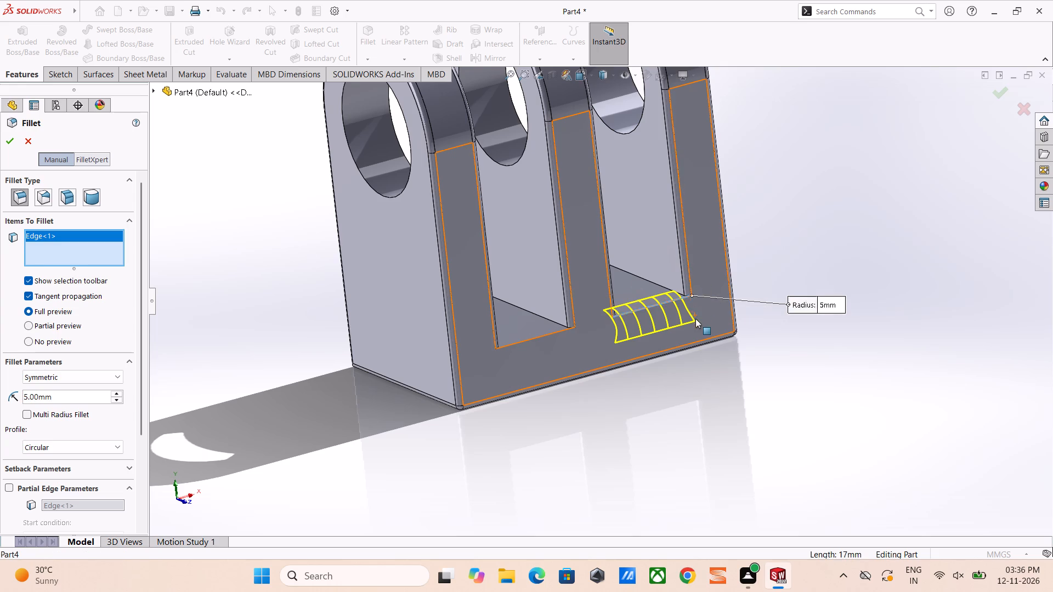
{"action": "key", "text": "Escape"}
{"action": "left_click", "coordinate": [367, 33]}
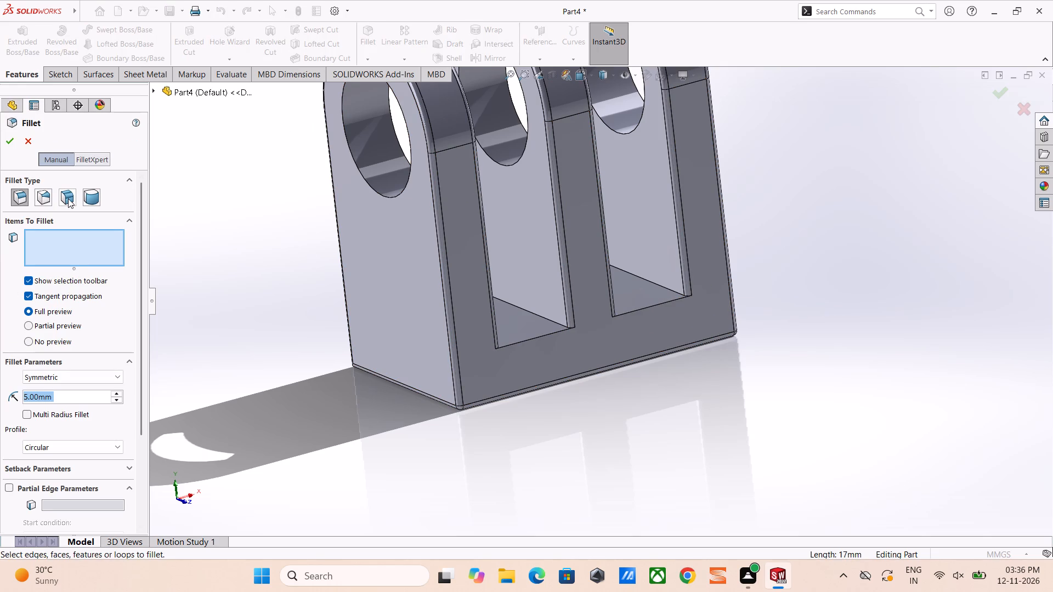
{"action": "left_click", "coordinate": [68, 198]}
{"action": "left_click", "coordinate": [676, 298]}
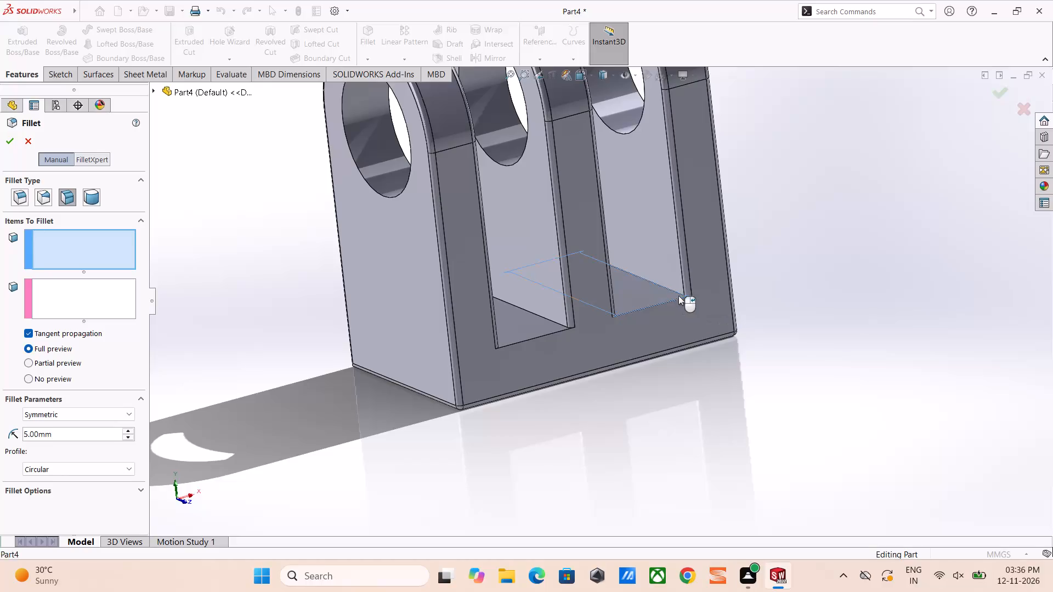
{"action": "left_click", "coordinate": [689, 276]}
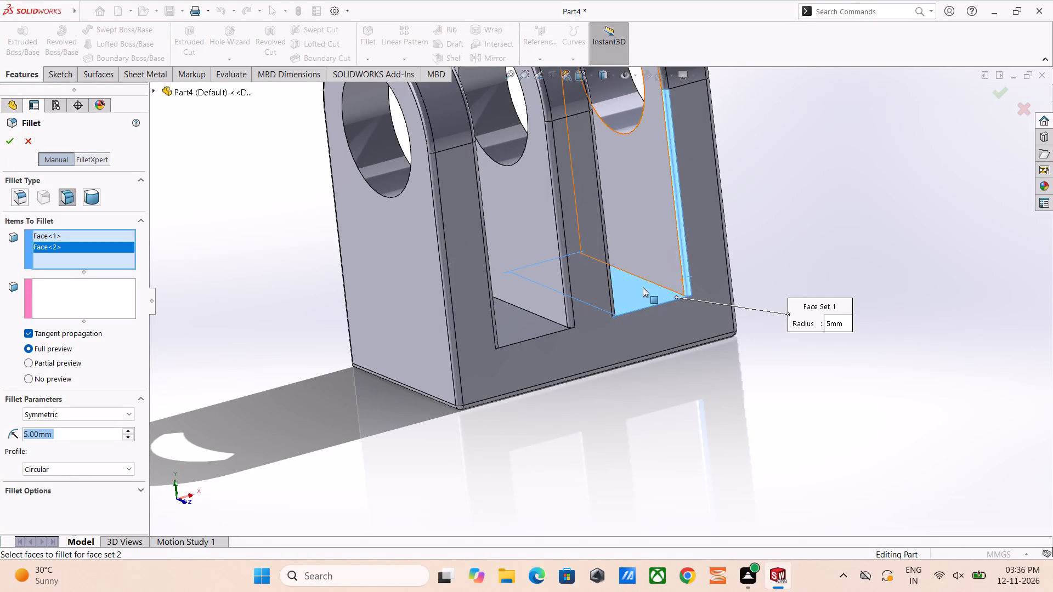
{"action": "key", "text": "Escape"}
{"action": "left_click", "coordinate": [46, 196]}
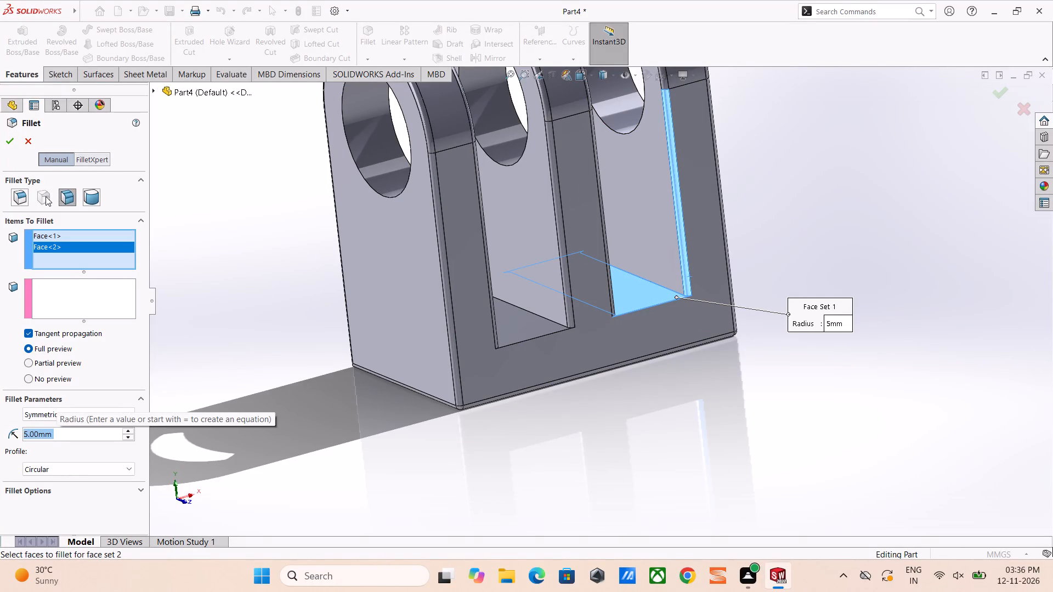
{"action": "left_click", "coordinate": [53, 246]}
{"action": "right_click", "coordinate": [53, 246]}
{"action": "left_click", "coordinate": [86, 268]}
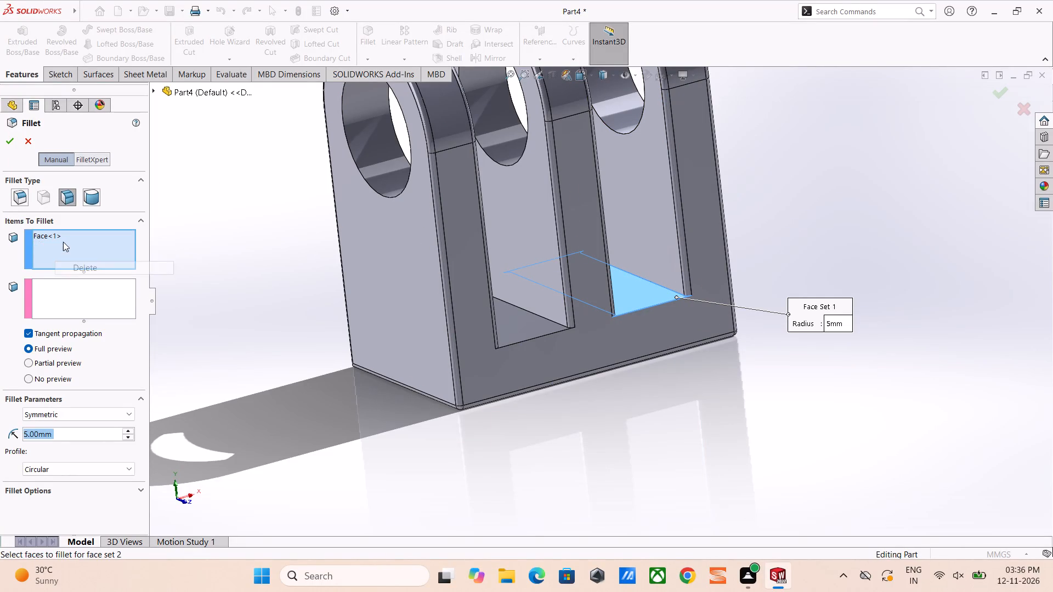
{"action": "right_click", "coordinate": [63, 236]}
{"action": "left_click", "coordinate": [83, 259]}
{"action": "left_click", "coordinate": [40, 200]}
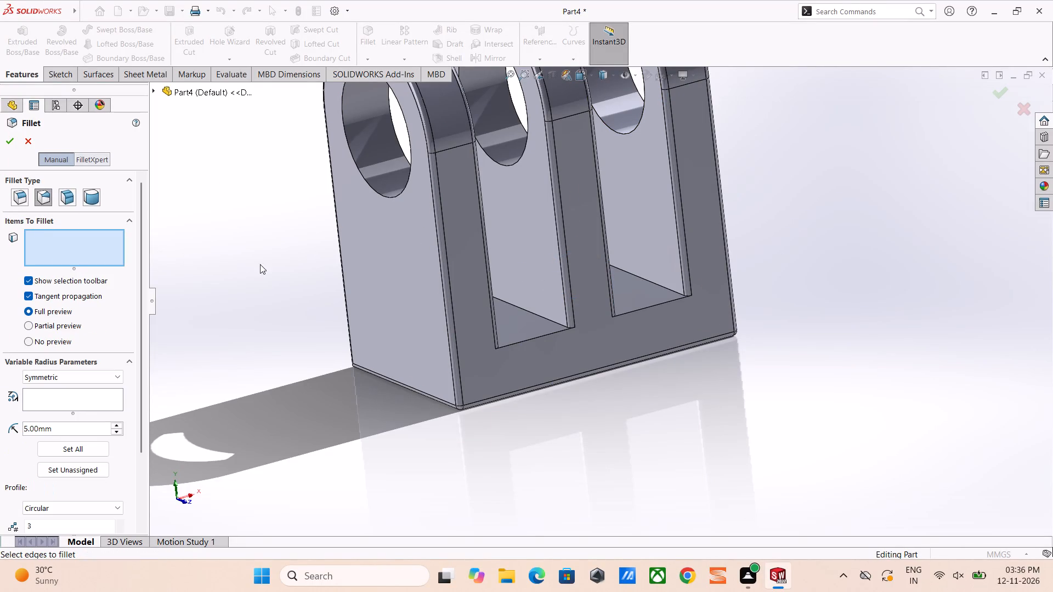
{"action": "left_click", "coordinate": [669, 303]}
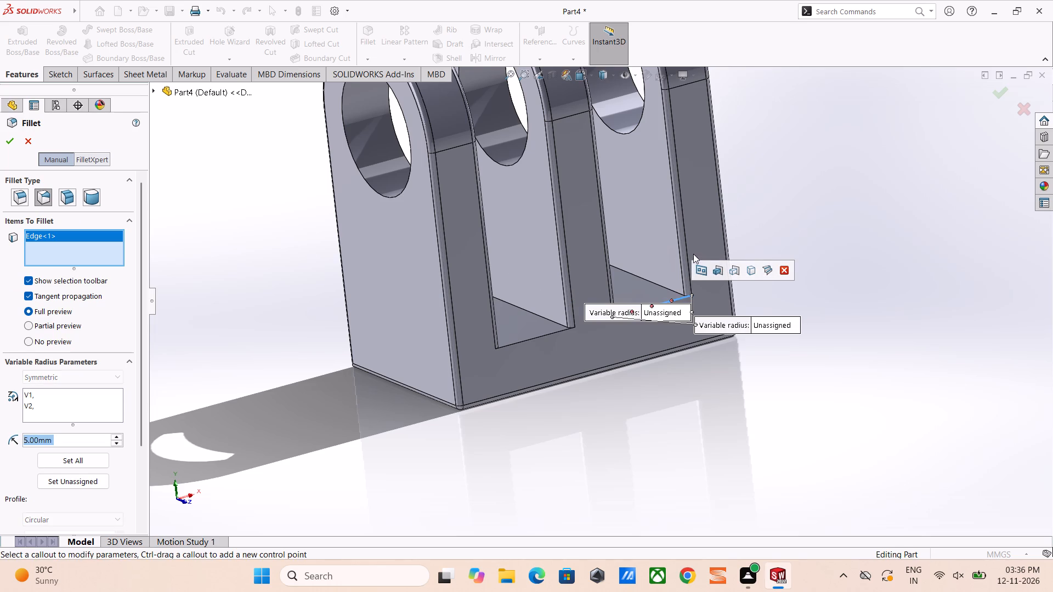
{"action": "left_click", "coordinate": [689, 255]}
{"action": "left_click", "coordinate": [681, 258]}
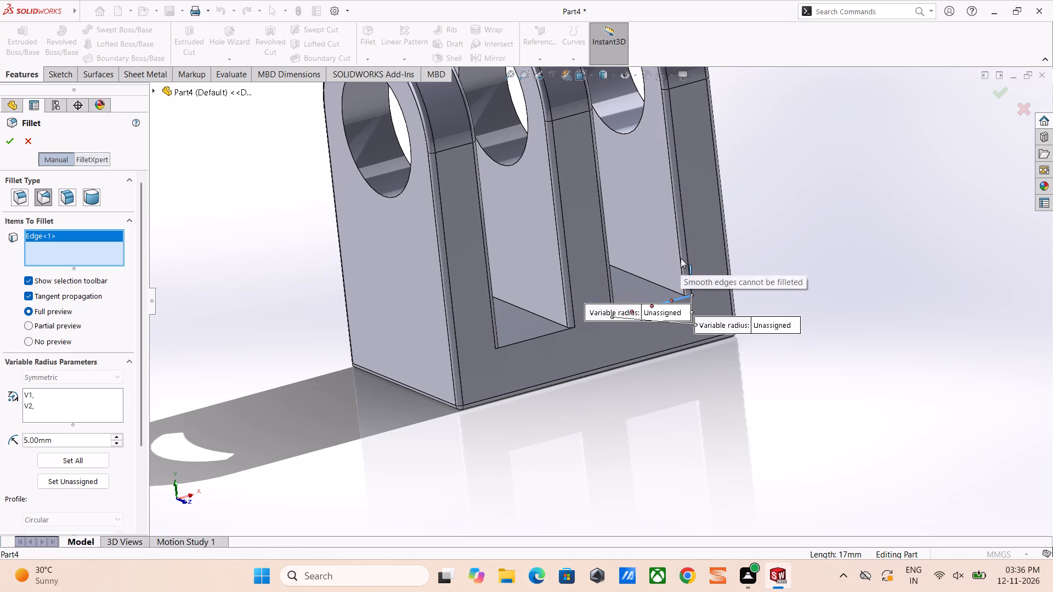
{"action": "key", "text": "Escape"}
Edit the existing 1 mm fillet to add both slots' front floor edges and the remaining edges of the body, including the lug holes.
{"action": "middle_click_drag", "start_coordinate": [756, 261], "coordinate": [720, 310]}
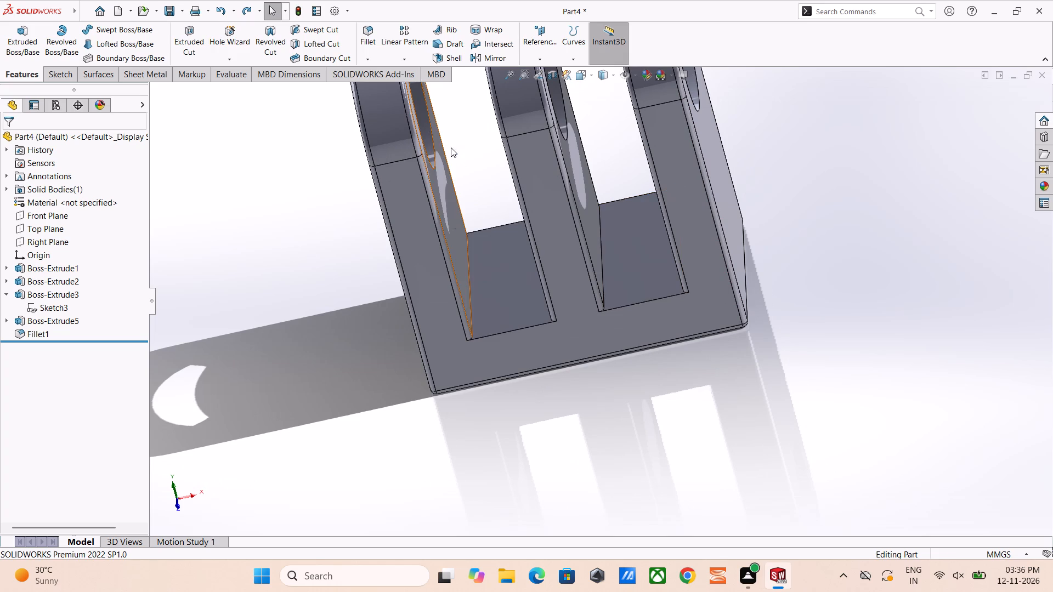
{"action": "left_click", "coordinate": [28, 327]}
{"action": "left_click", "coordinate": [36, 336]}
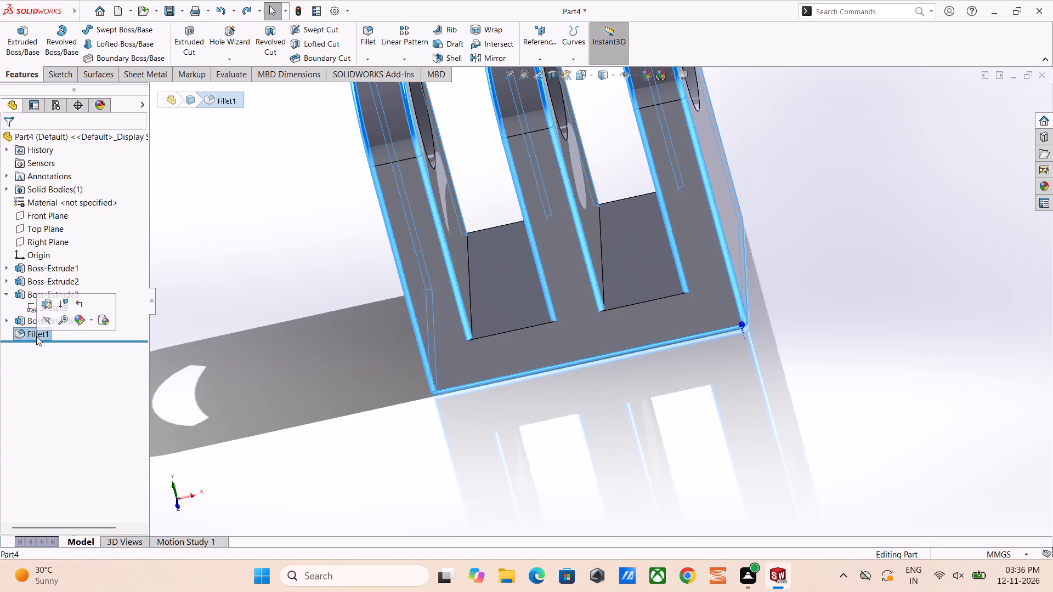
{"action": "left_click", "coordinate": [47, 305]}
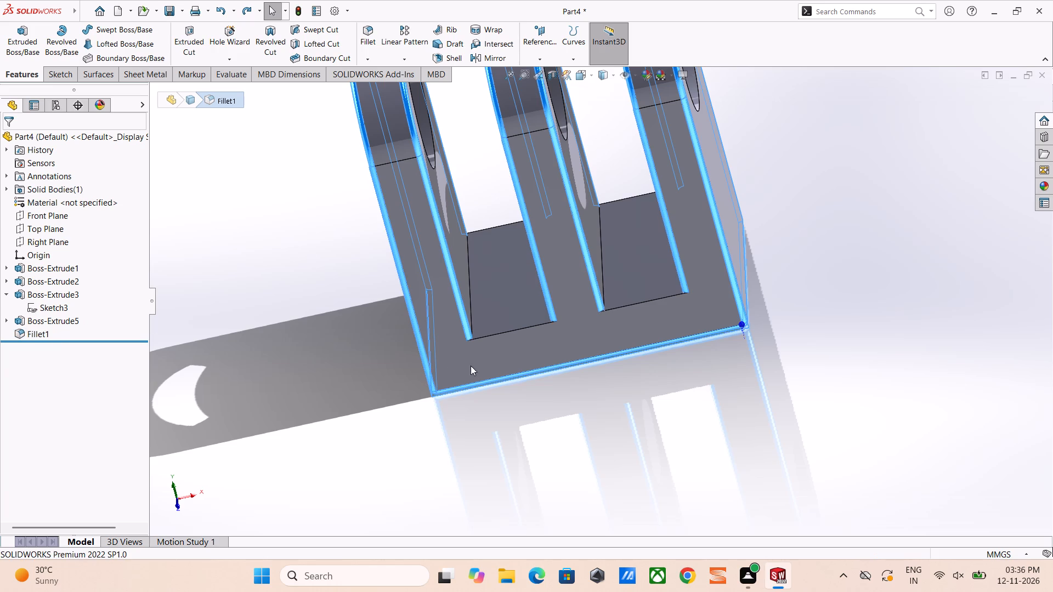
{"action": "left_click", "coordinate": [524, 329]}
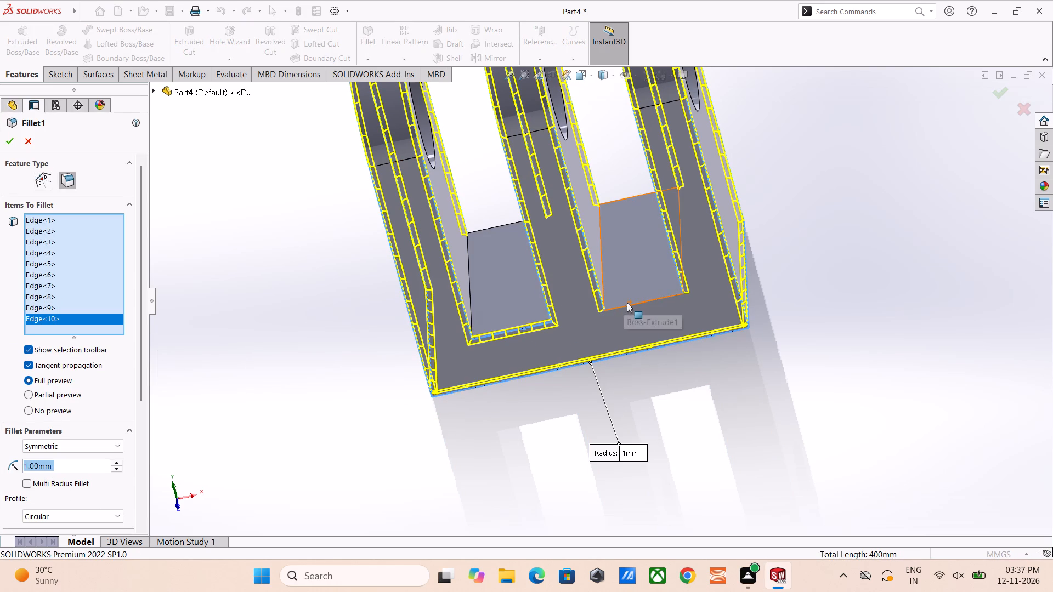
{"action": "left_click", "coordinate": [629, 304]}
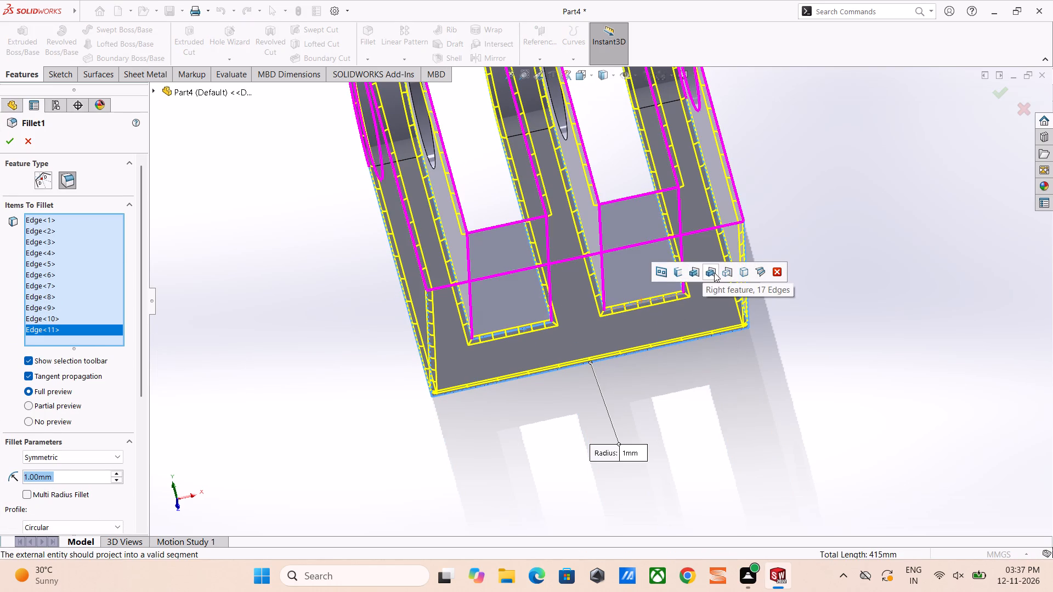
{"action": "left_click", "coordinate": [743, 272]}
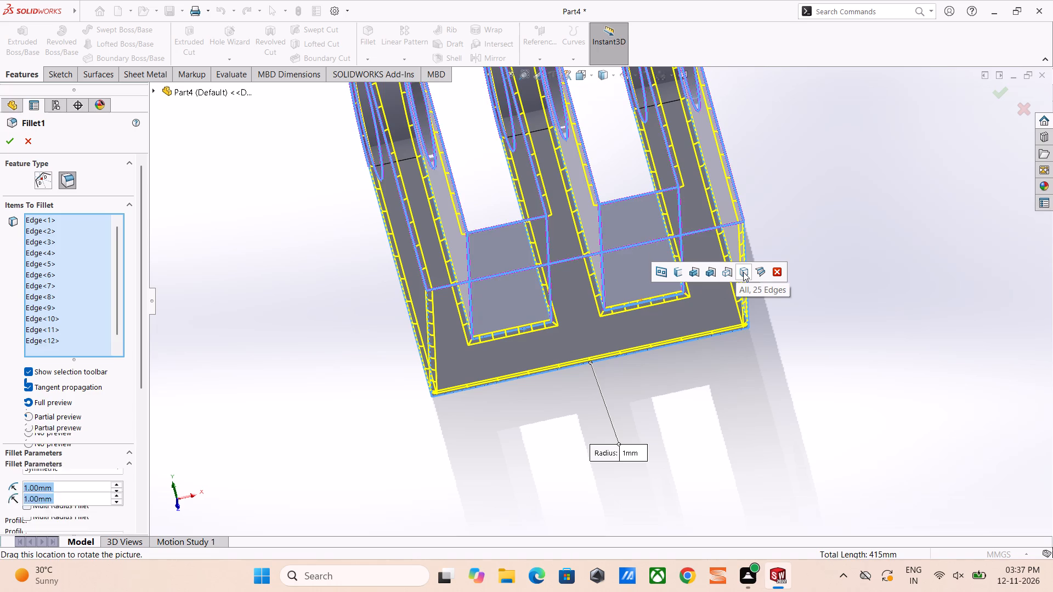
{"action": "left_click", "coordinate": [6, 140]}
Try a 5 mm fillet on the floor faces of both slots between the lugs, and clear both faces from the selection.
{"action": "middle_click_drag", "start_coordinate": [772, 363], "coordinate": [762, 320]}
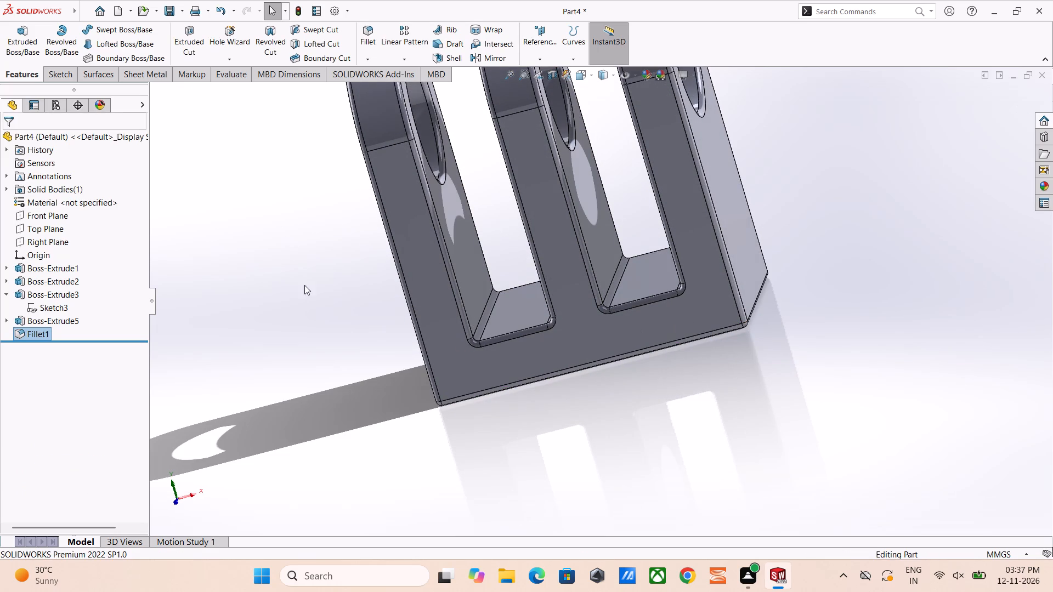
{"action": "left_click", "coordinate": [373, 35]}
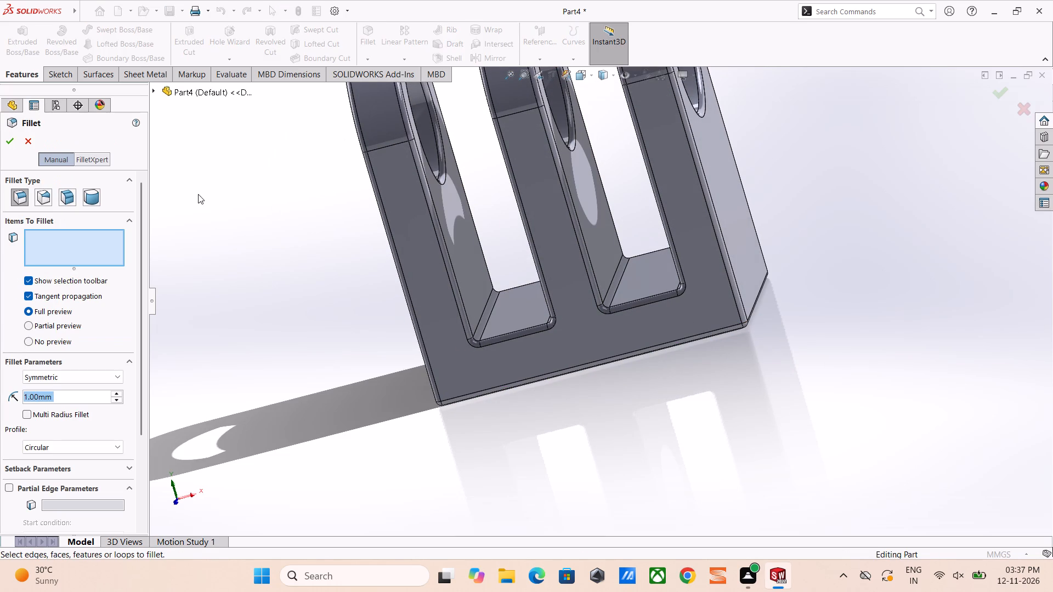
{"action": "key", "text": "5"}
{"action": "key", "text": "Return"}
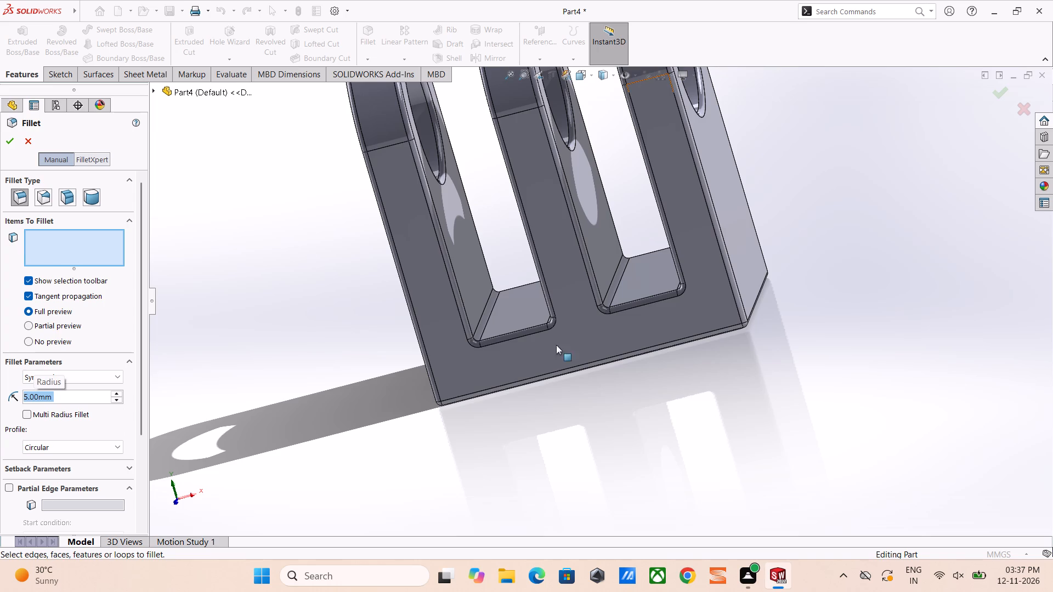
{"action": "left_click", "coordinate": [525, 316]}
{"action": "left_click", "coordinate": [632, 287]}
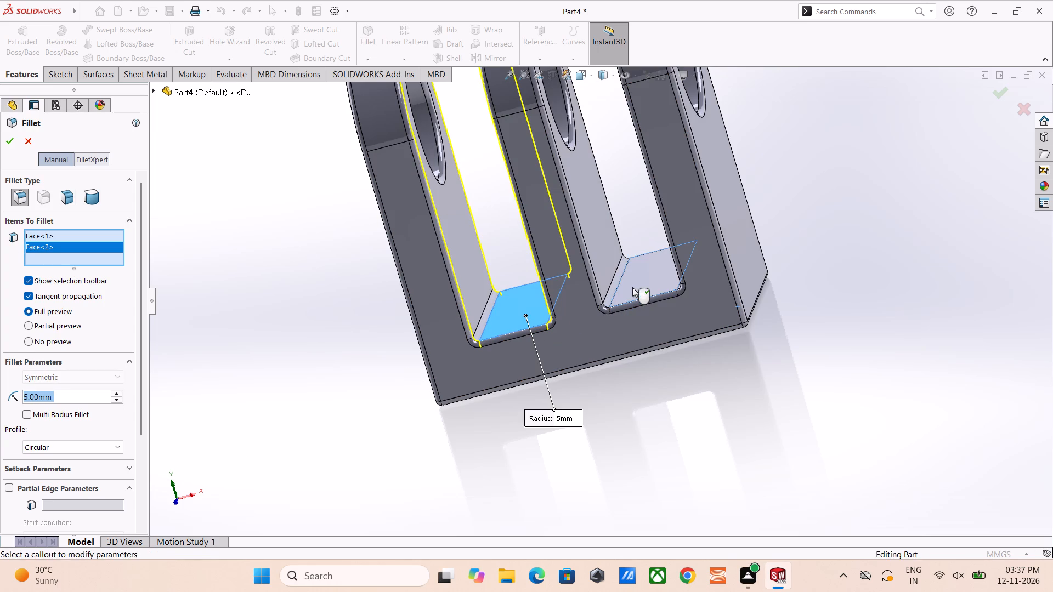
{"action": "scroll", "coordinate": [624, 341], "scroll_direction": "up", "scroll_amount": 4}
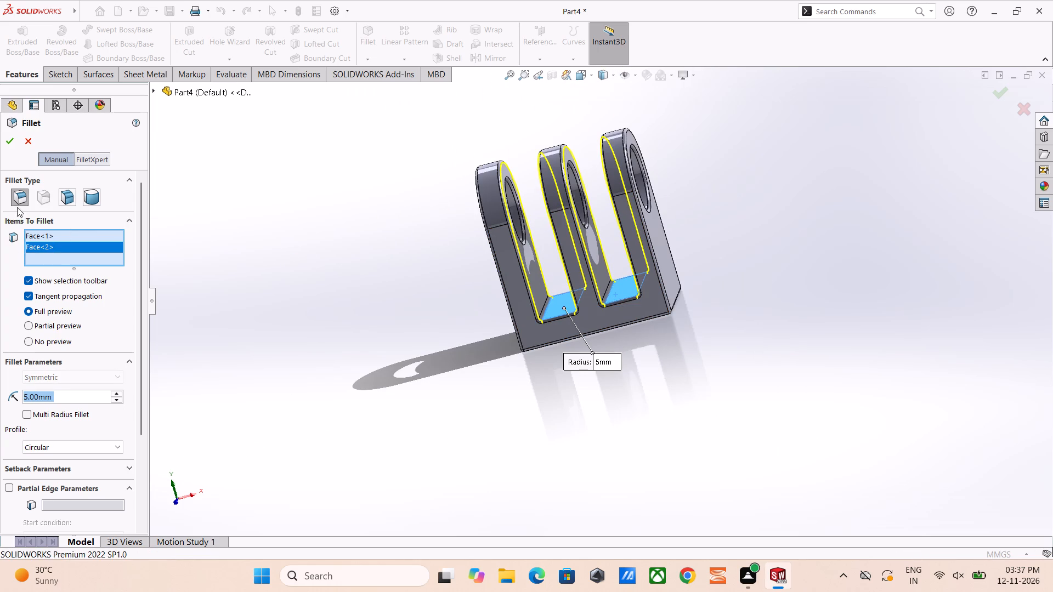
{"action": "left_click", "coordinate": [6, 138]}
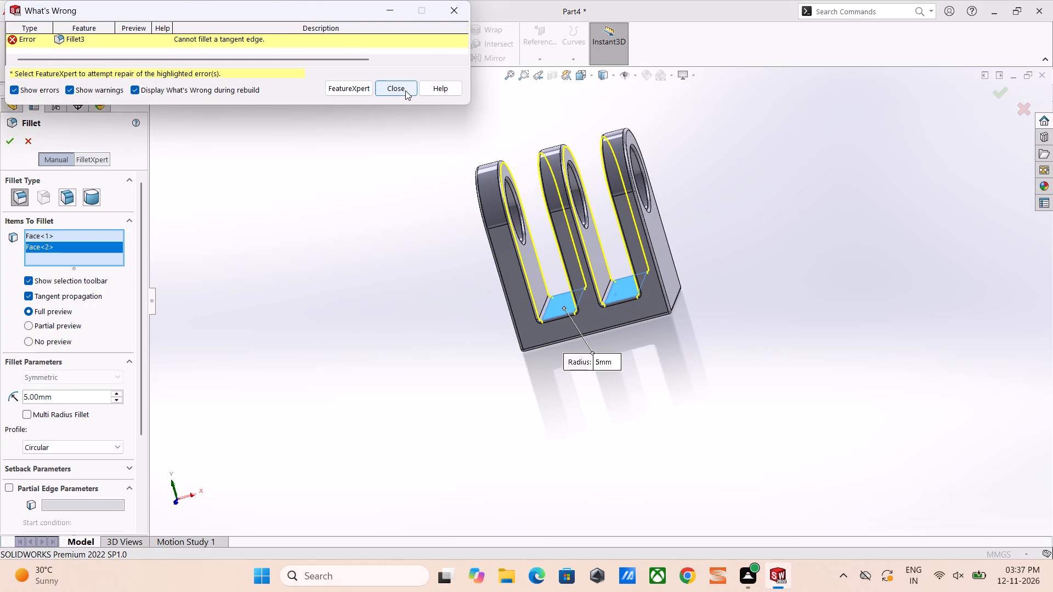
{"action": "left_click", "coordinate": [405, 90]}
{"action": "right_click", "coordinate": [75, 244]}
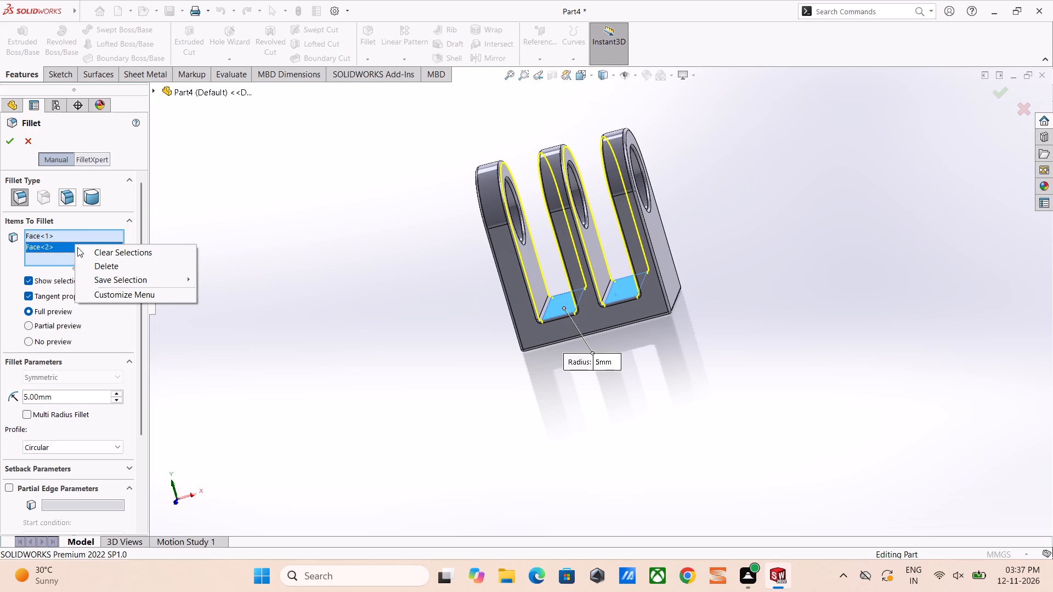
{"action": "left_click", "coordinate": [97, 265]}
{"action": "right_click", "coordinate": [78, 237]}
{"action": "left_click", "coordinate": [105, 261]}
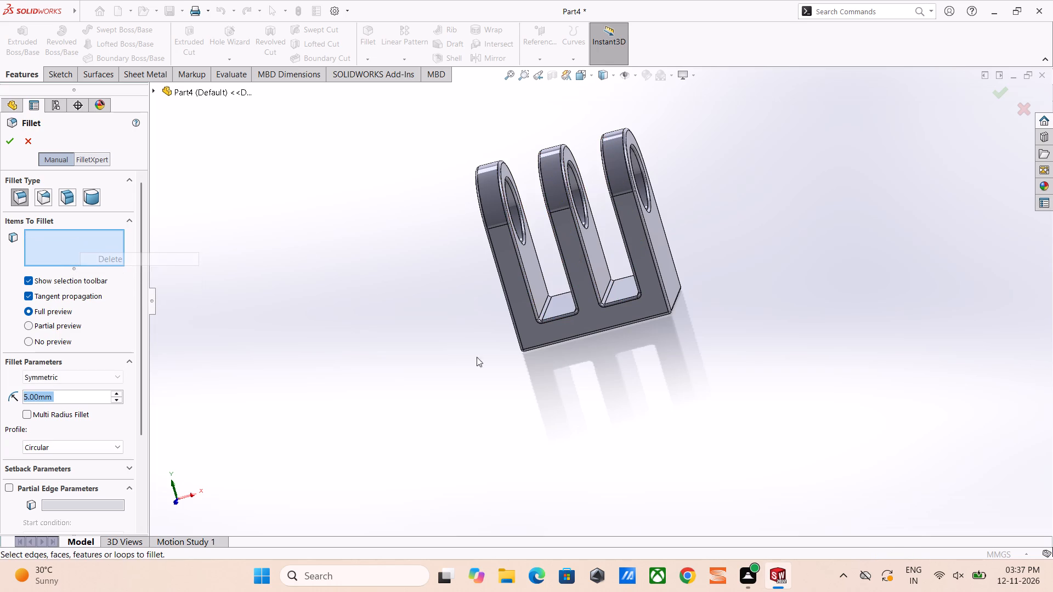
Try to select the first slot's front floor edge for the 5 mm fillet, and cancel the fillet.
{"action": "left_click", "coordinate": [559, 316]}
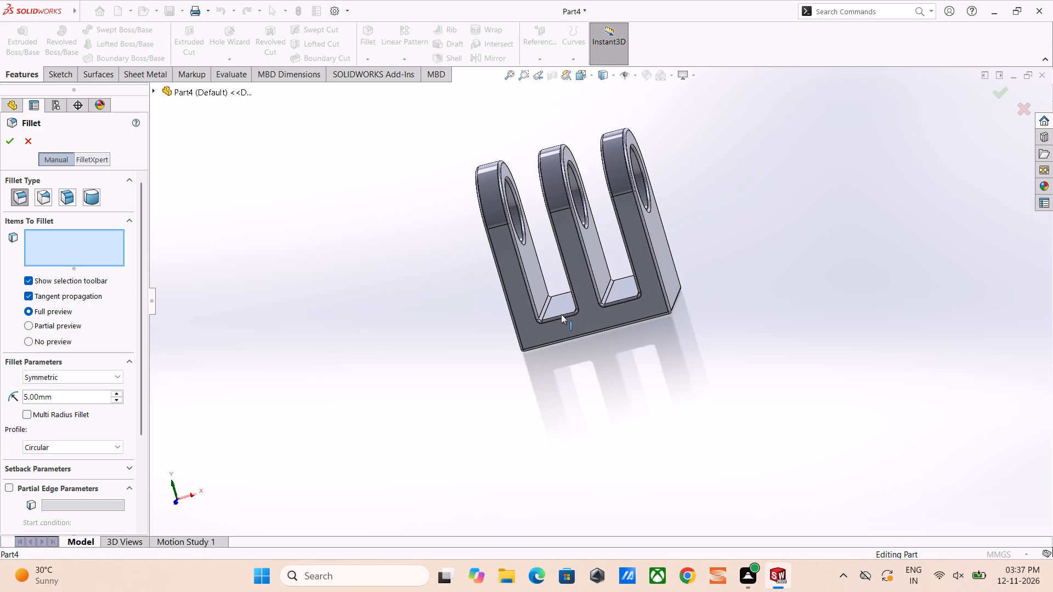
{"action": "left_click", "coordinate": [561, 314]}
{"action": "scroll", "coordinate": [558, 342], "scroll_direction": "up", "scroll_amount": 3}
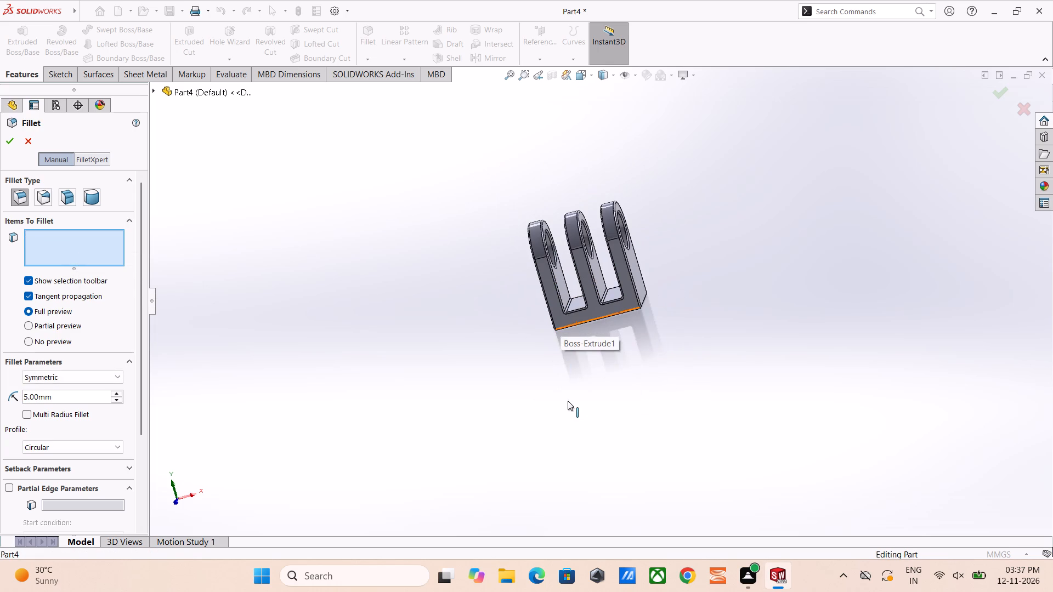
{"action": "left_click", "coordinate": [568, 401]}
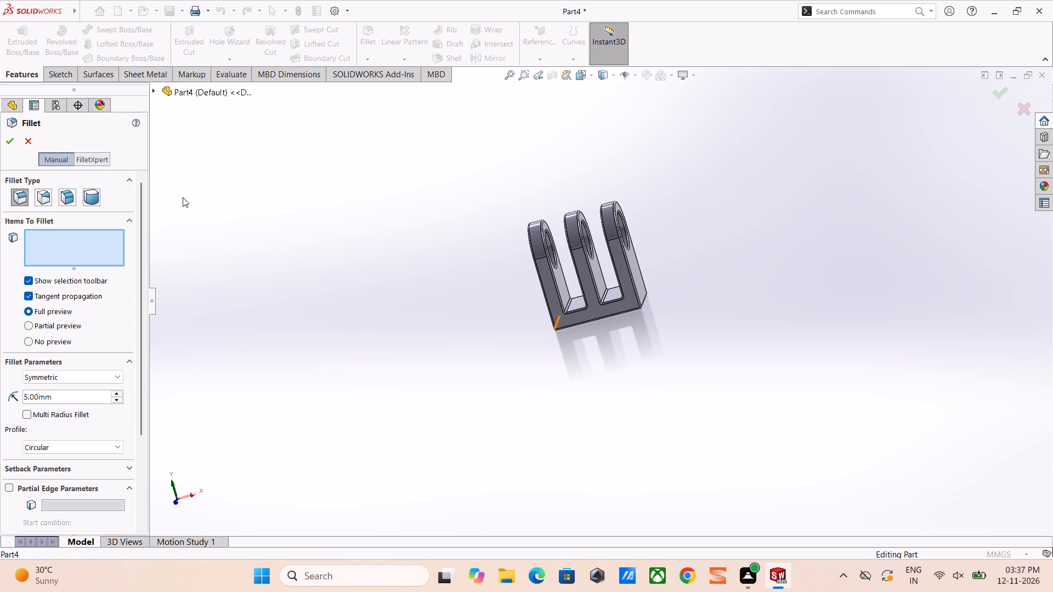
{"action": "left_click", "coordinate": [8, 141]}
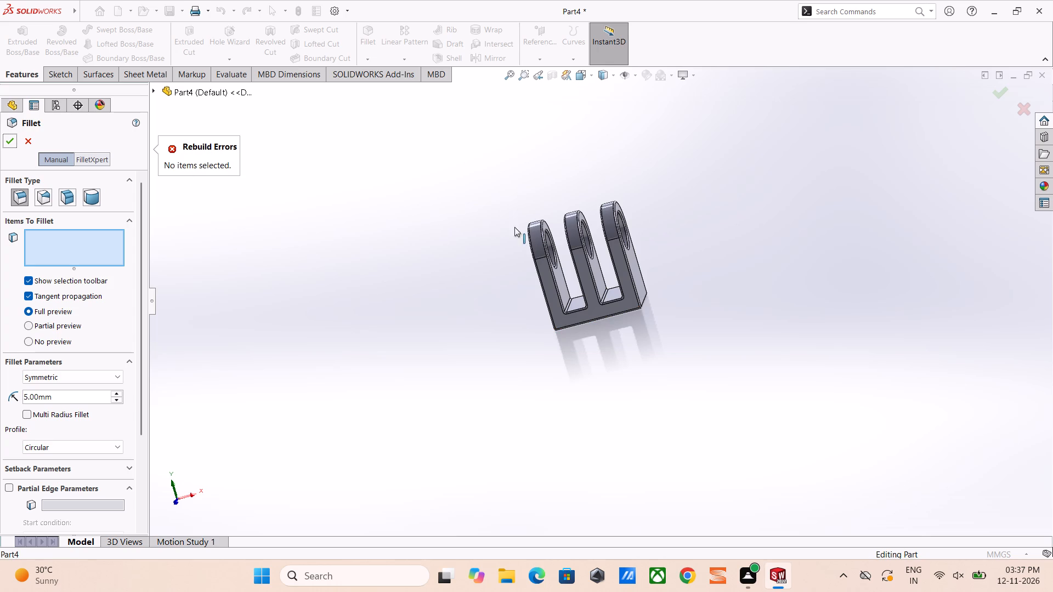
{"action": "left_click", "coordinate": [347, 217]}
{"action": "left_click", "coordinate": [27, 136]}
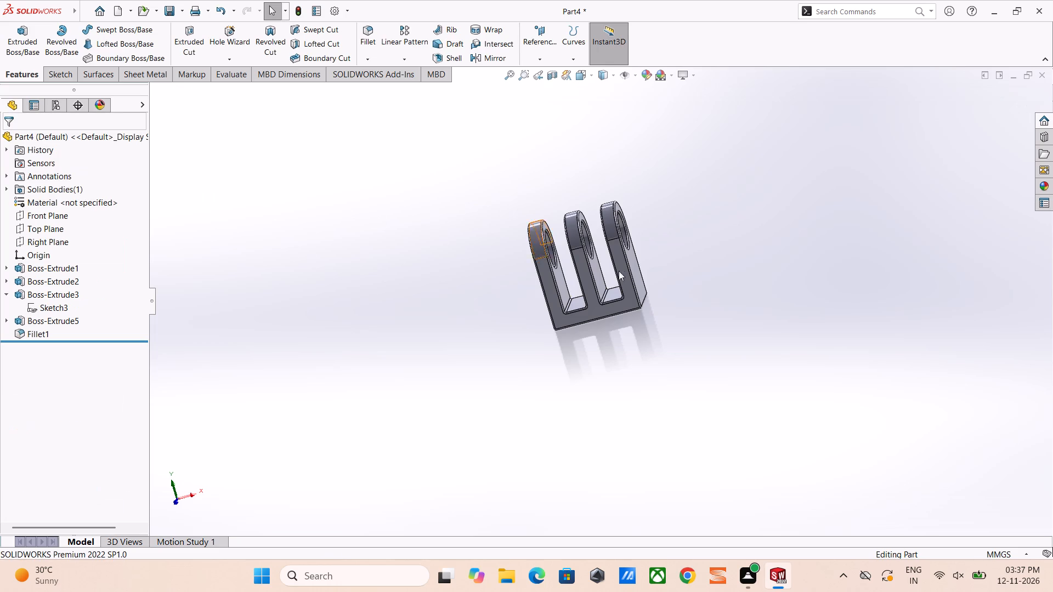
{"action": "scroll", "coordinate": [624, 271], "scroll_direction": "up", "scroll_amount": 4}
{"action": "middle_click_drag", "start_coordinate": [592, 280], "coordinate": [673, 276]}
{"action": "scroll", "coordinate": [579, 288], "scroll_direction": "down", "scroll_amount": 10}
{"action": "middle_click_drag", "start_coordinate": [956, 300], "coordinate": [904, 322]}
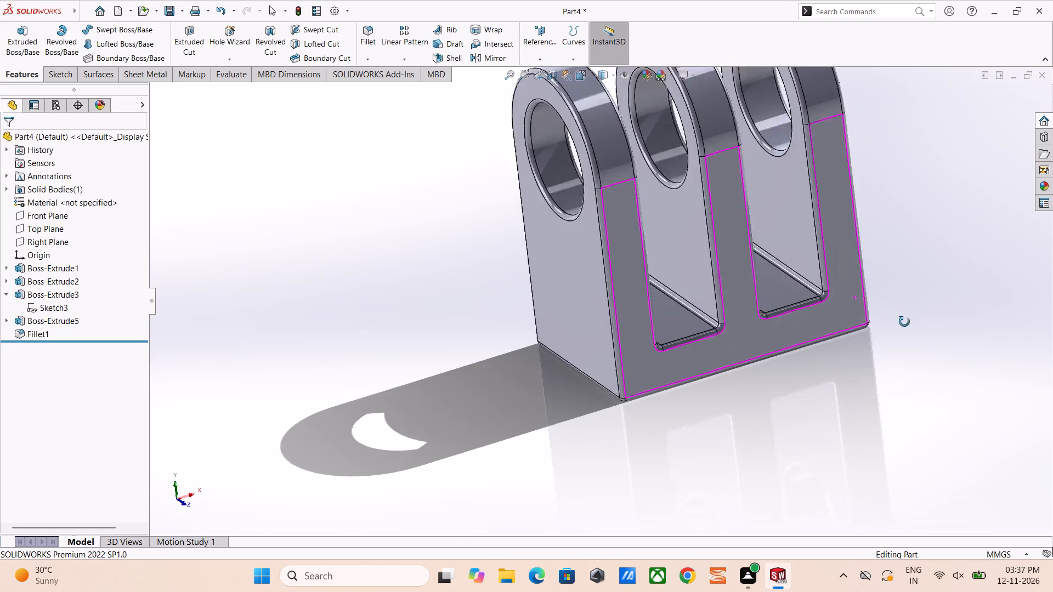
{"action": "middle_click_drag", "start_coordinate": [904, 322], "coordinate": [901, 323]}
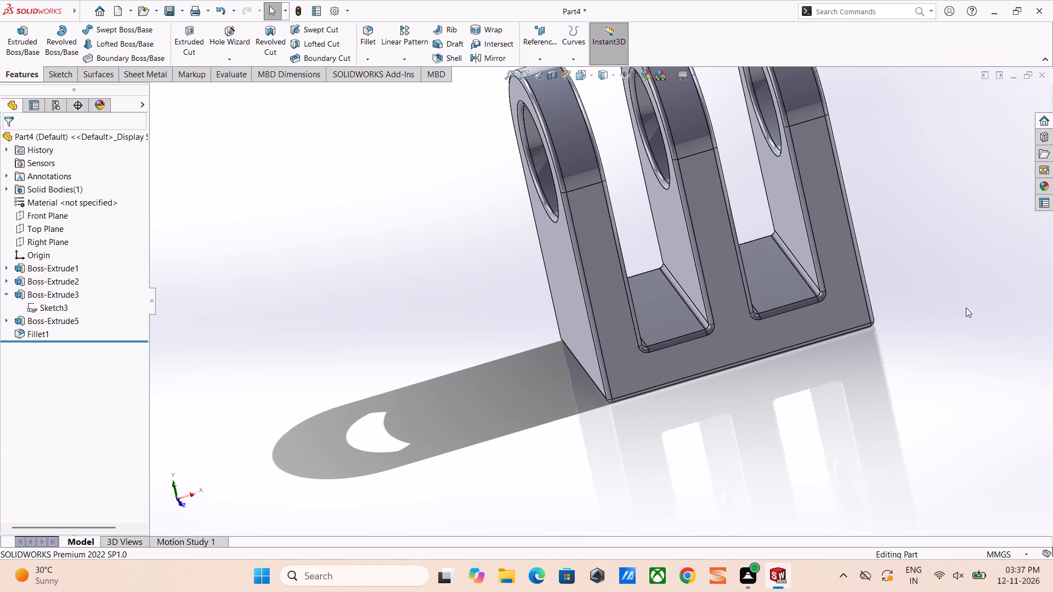
Check the laptop's system usage in Armoury Crate and return to SOLIDWORKS.
{"action": "left_click", "coordinate": [714, 580]}
{"action": "left_click", "coordinate": [745, 13]}
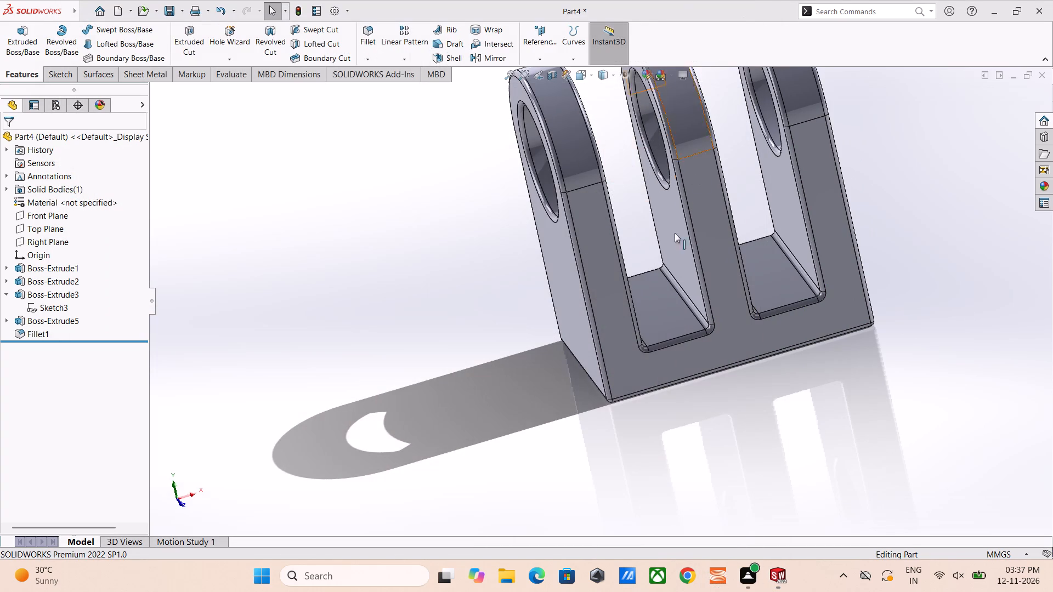
{"action": "left_click", "coordinate": [598, 582]}
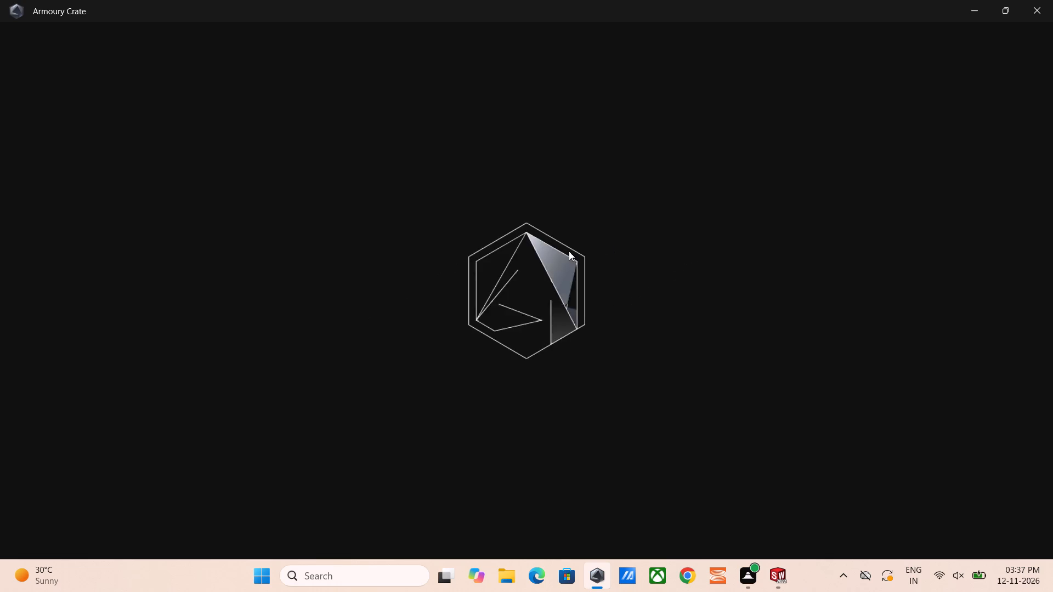
{"action": "left_click", "coordinate": [634, 244]}
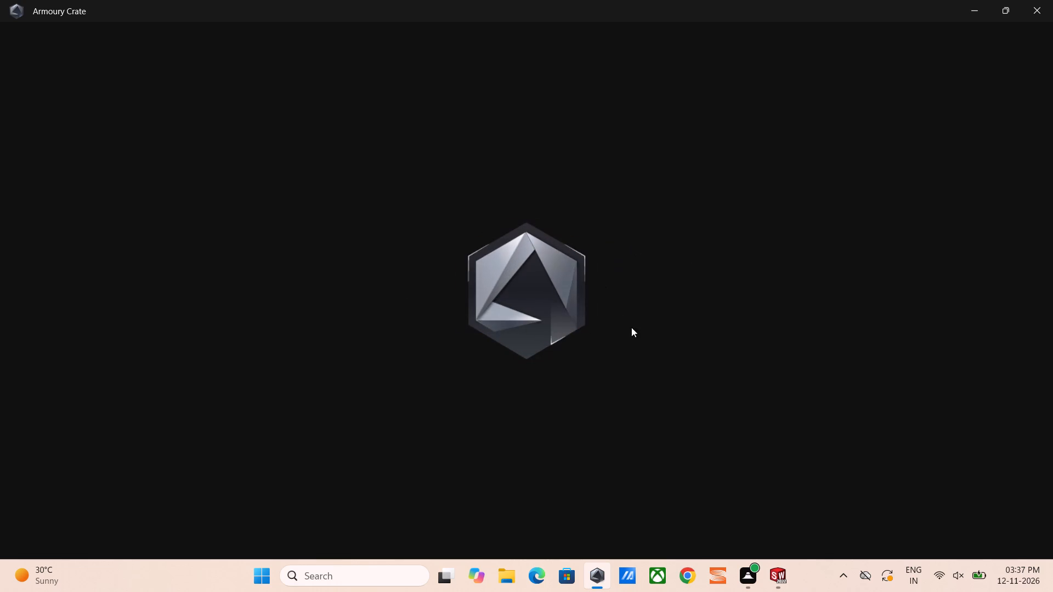
{"action": "left_click", "coordinate": [718, 344]}
{"action": "left_click", "coordinate": [734, 323]}
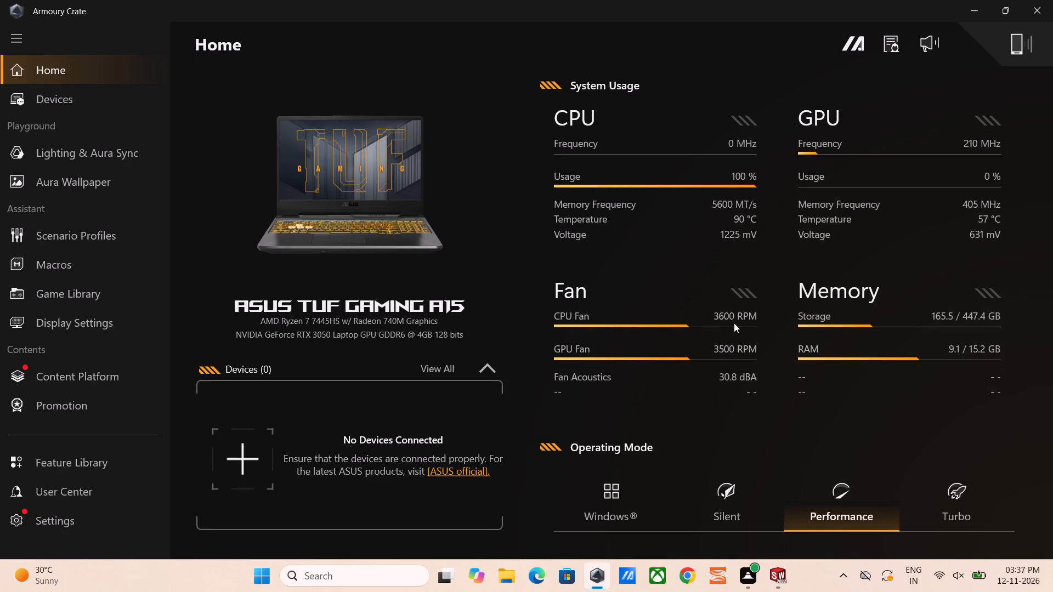
{"action": "left_click", "coordinate": [1045, 0]}
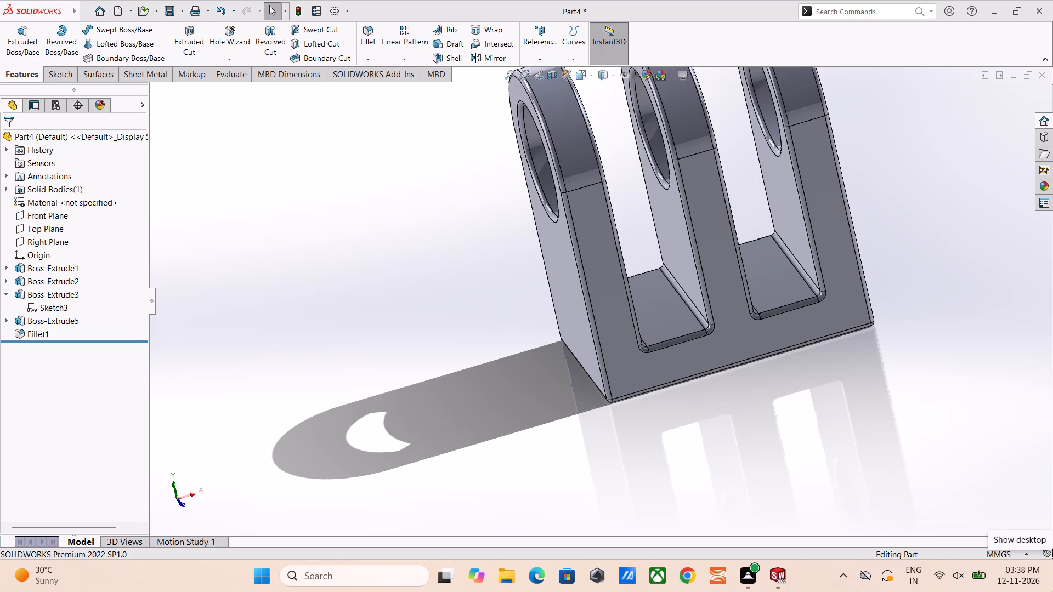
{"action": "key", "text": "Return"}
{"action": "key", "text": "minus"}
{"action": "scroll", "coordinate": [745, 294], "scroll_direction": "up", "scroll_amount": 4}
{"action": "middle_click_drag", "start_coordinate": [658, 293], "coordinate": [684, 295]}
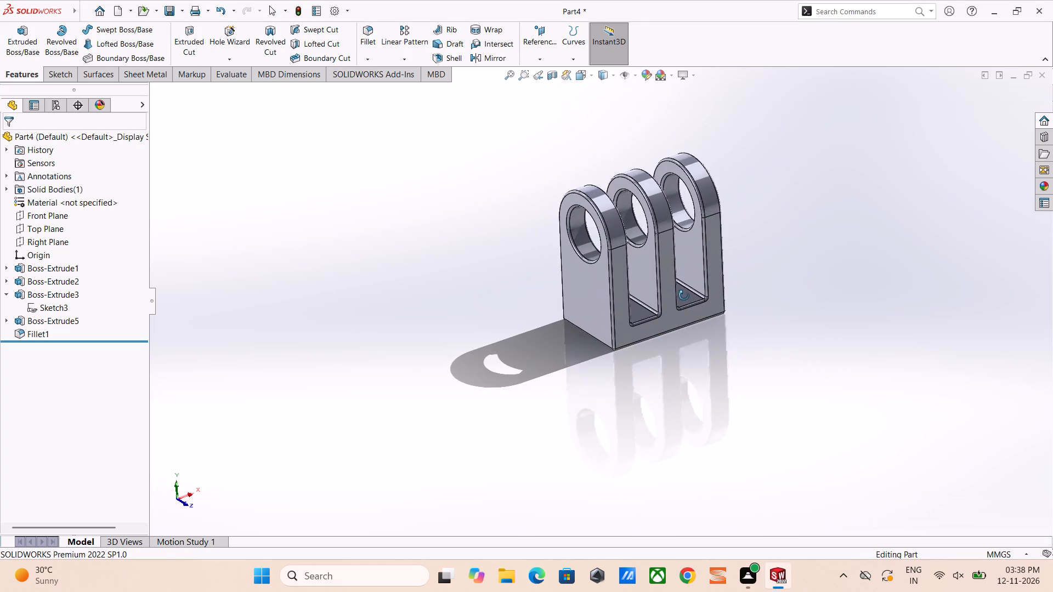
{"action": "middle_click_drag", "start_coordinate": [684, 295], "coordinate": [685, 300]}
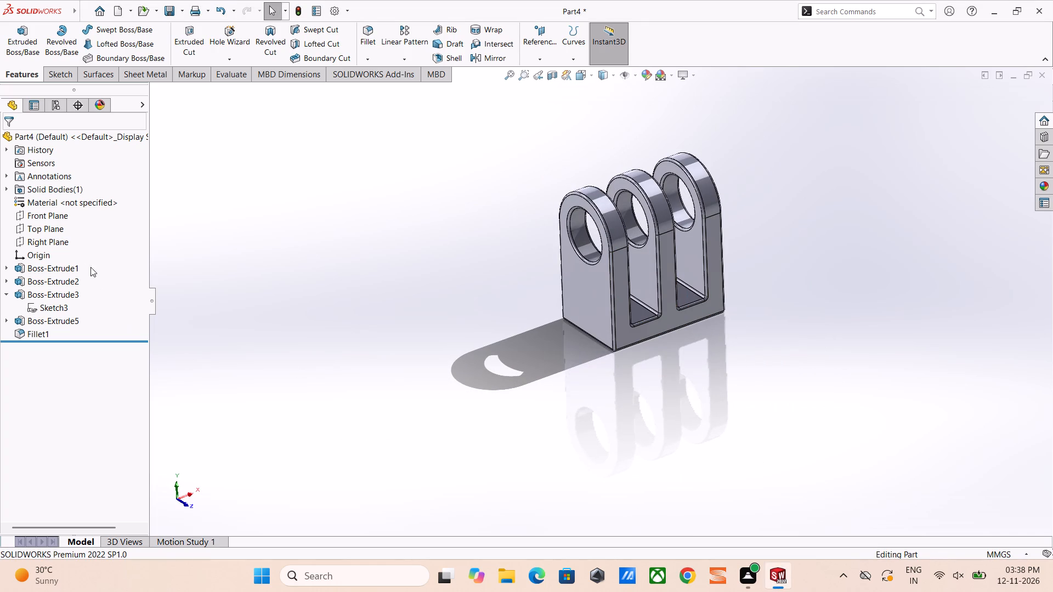
Try the polished gold and satin finish gold appearances on the whole part, and apply matte gold.
{"action": "left_click", "coordinate": [59, 136]}
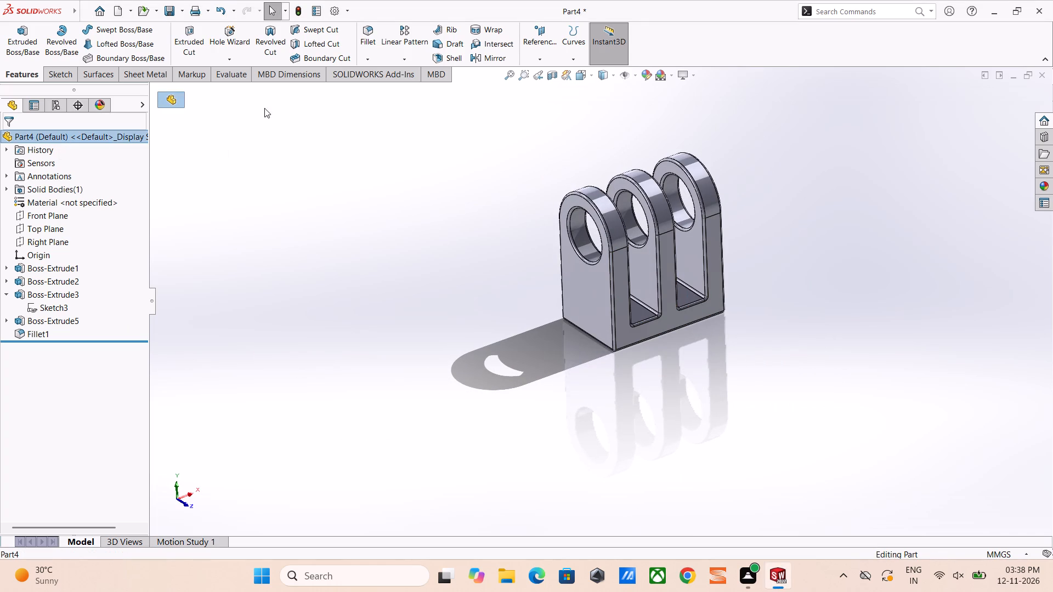
{"action": "left_click", "coordinate": [643, 73]}
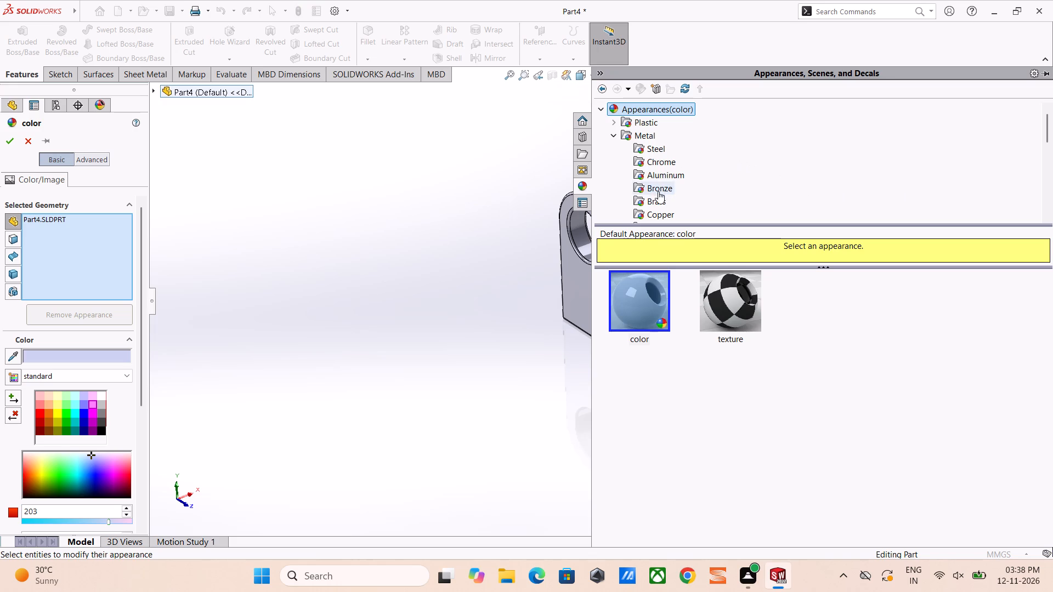
{"action": "scroll", "coordinate": [656, 193], "scroll_direction": "down", "scroll_amount": 1}
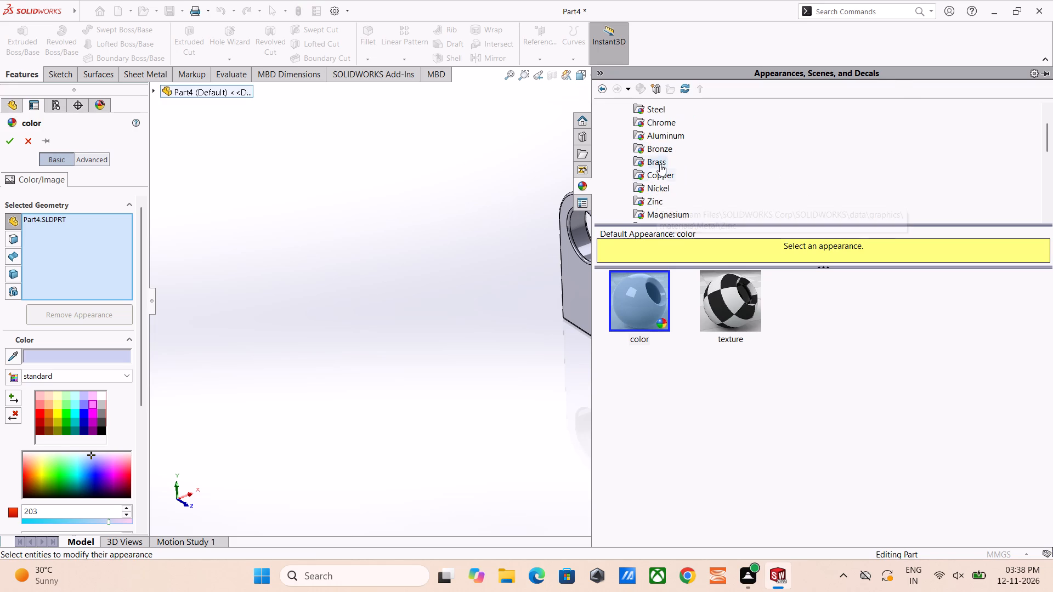
{"action": "scroll", "coordinate": [663, 147], "scroll_direction": "down", "scroll_amount": 2}
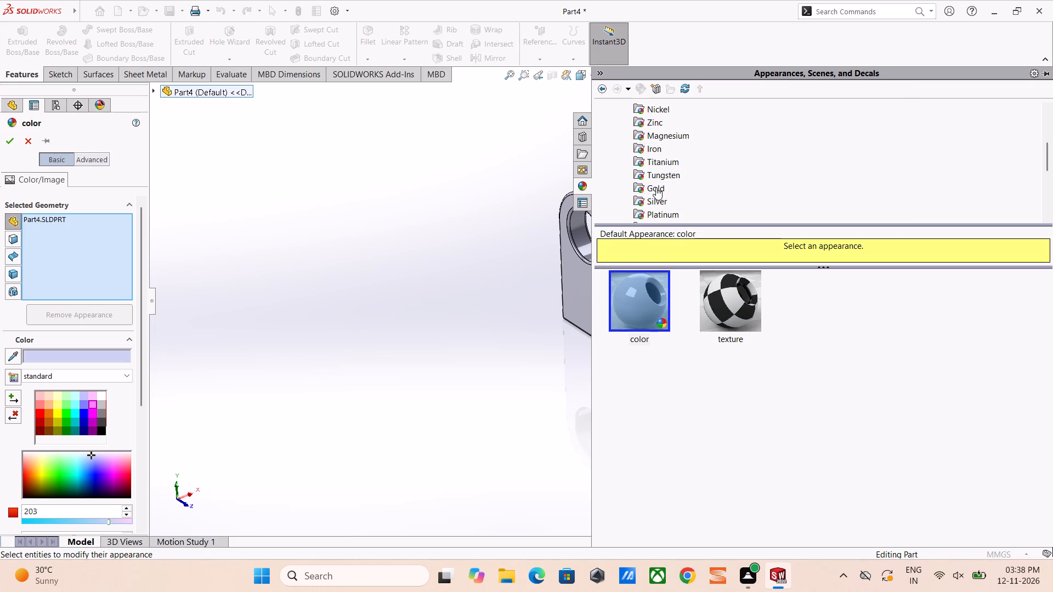
{"action": "left_click", "coordinate": [656, 187]}
{"action": "left_click", "coordinate": [641, 187]}
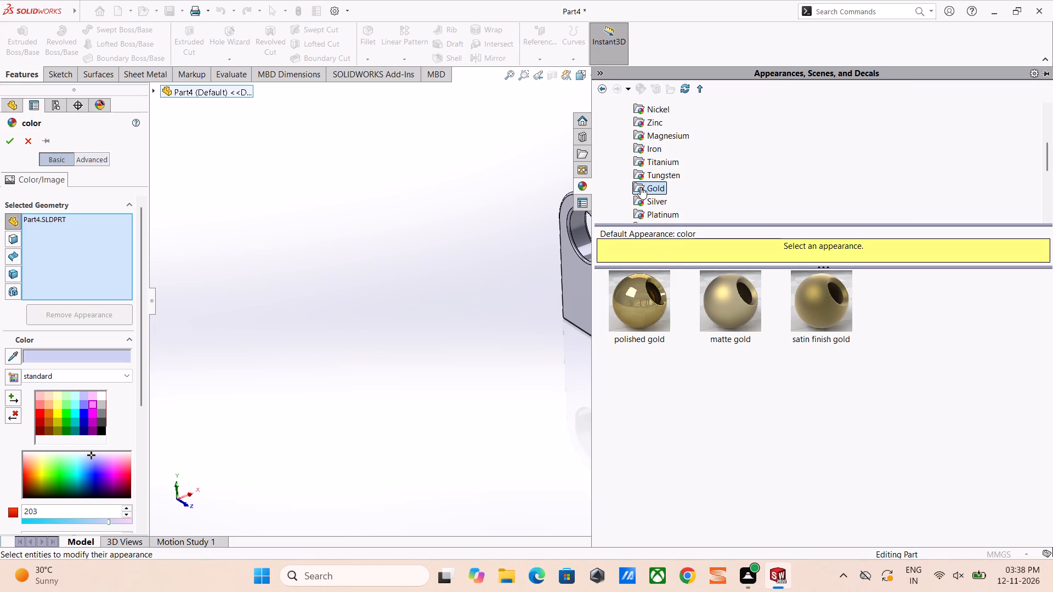
{"action": "left_click", "coordinate": [644, 292]}
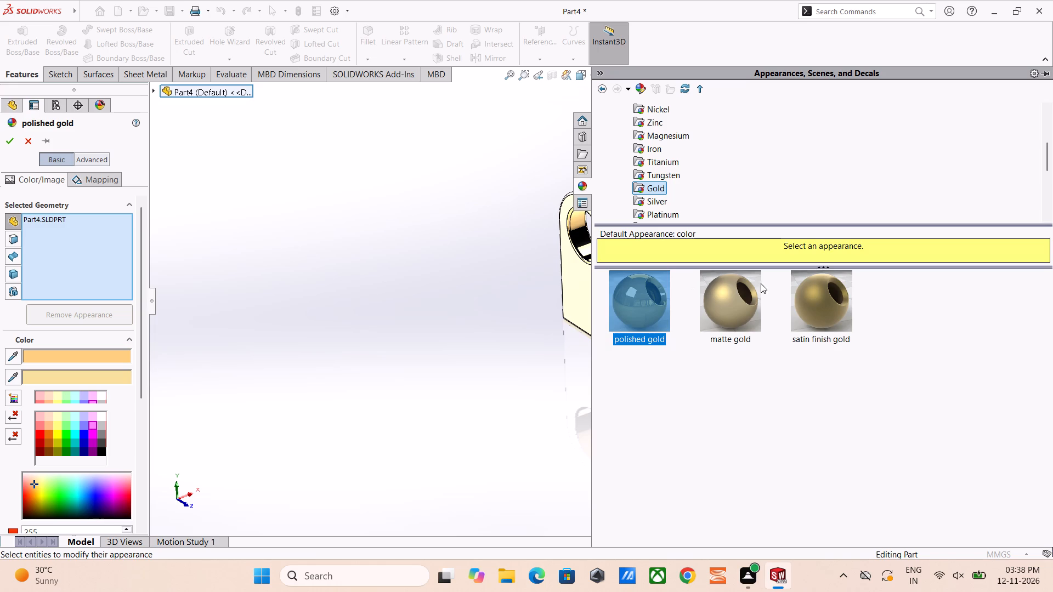
{"action": "left_click", "coordinate": [805, 289]}
{"action": "left_click", "coordinate": [743, 301]}
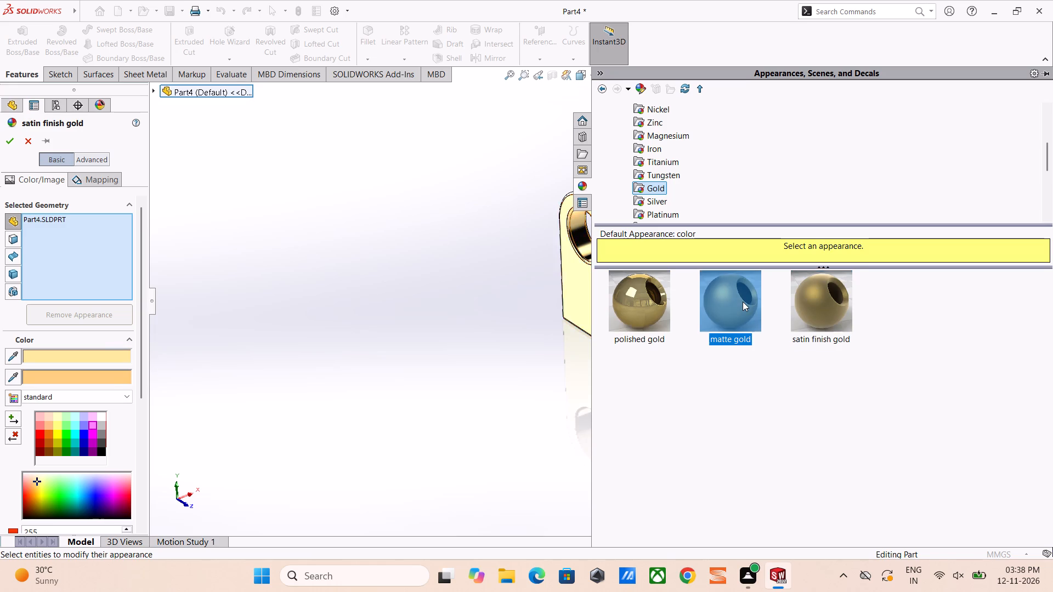
{"action": "left_click", "coordinate": [418, 257]}
{"action": "scroll", "coordinate": [723, 241], "scroll_direction": "up", "scroll_amount": 1}
{"action": "scroll", "coordinate": [599, 245], "scroll_direction": "down", "scroll_amount": 1}
{"action": "left_click", "coordinate": [13, 147]}
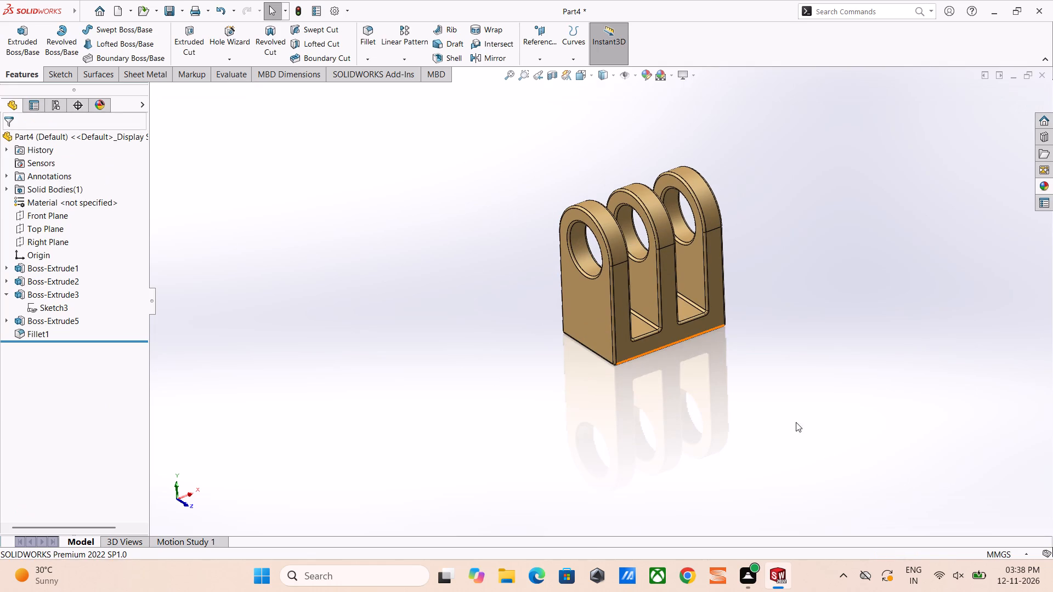
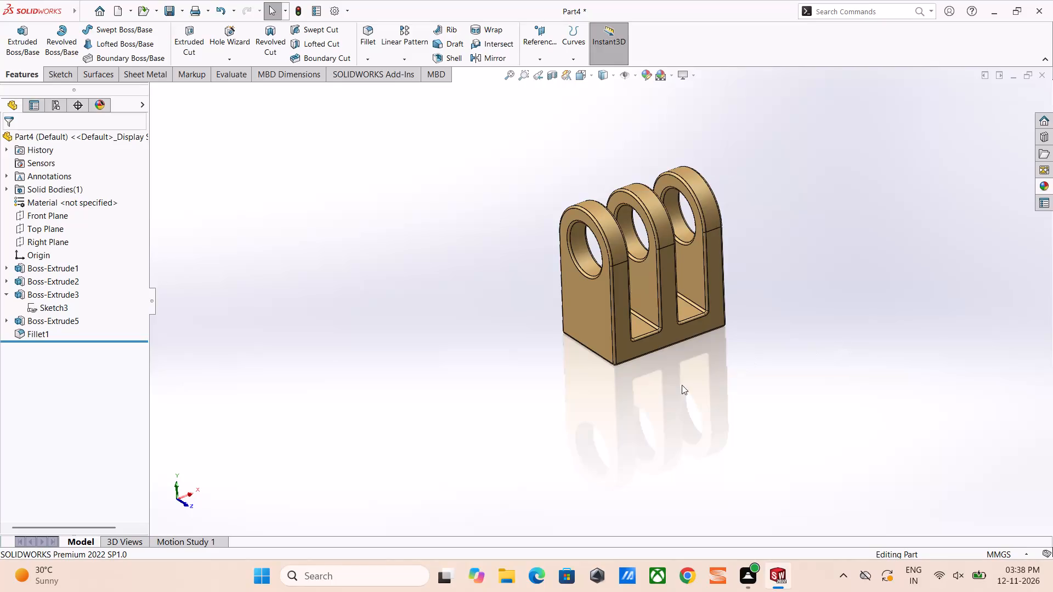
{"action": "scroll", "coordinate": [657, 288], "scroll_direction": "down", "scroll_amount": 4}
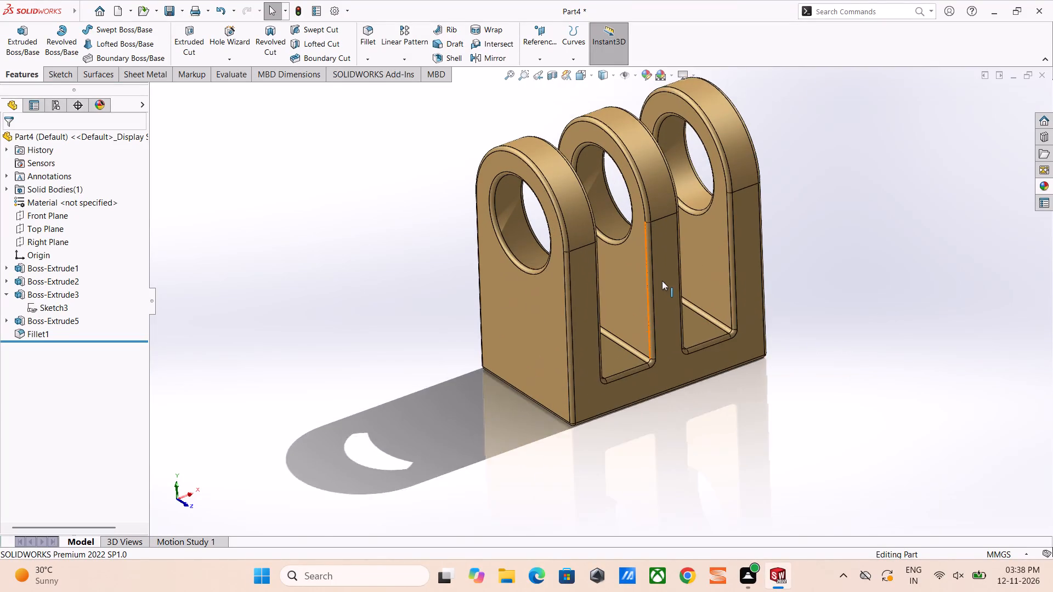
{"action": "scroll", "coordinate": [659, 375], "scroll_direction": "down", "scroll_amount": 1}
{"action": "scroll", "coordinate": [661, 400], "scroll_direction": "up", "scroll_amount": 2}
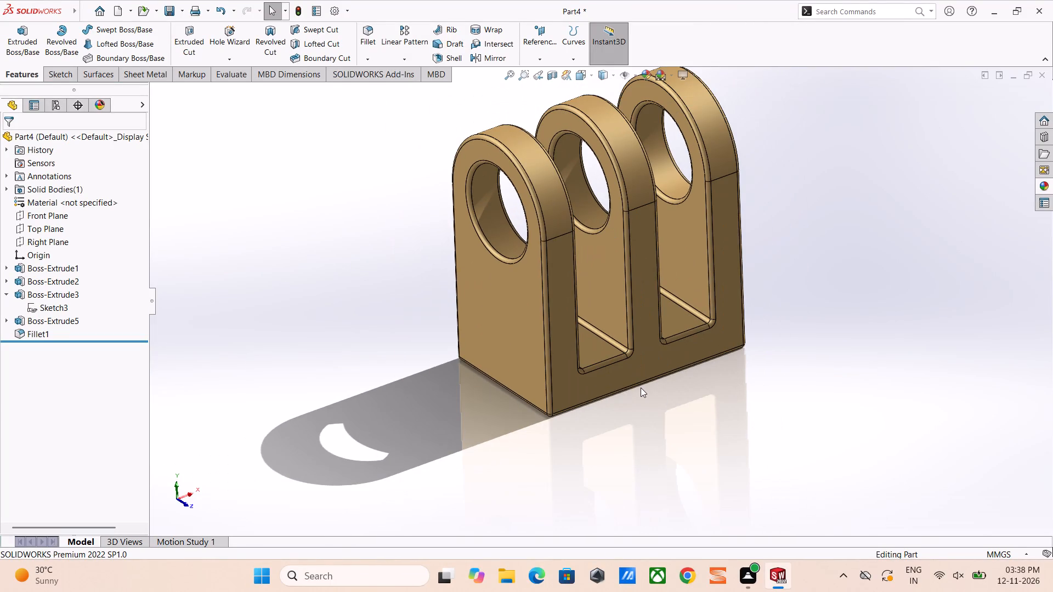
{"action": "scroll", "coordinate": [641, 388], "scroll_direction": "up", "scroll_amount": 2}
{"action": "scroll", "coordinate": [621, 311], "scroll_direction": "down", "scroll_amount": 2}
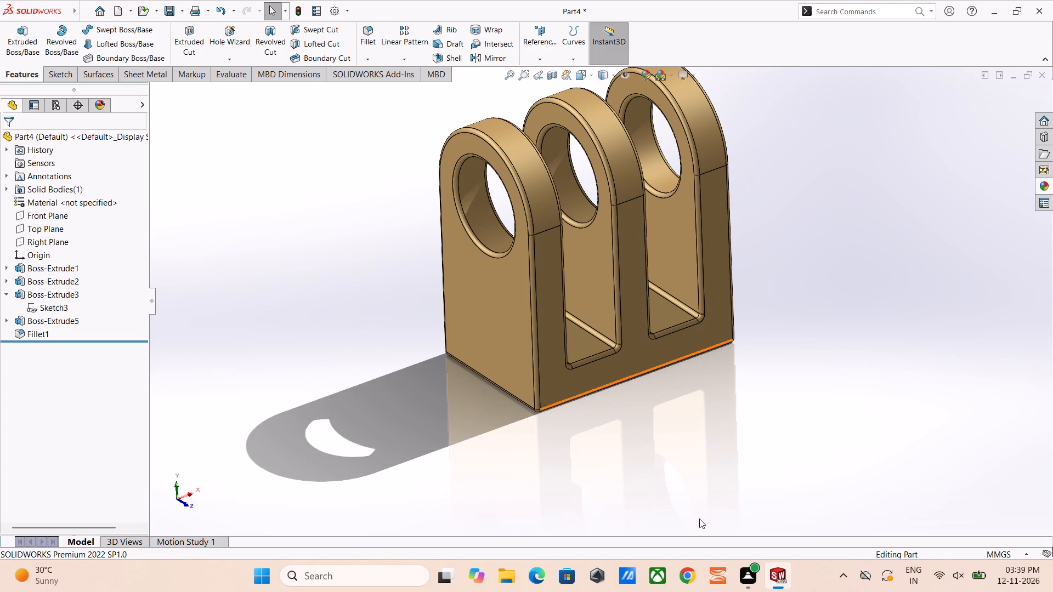
Check the laptop's system usage in Armoury Crate again and return to SOLIDWORKS.
{"action": "left_click", "coordinate": [592, 577]}
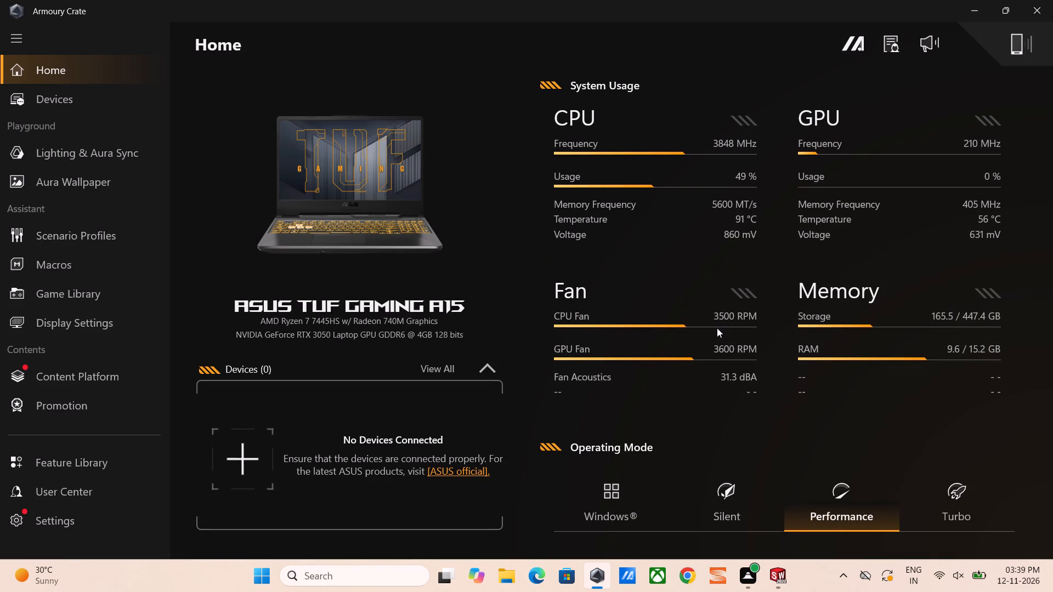
{"action": "left_click", "coordinate": [1031, 5]}
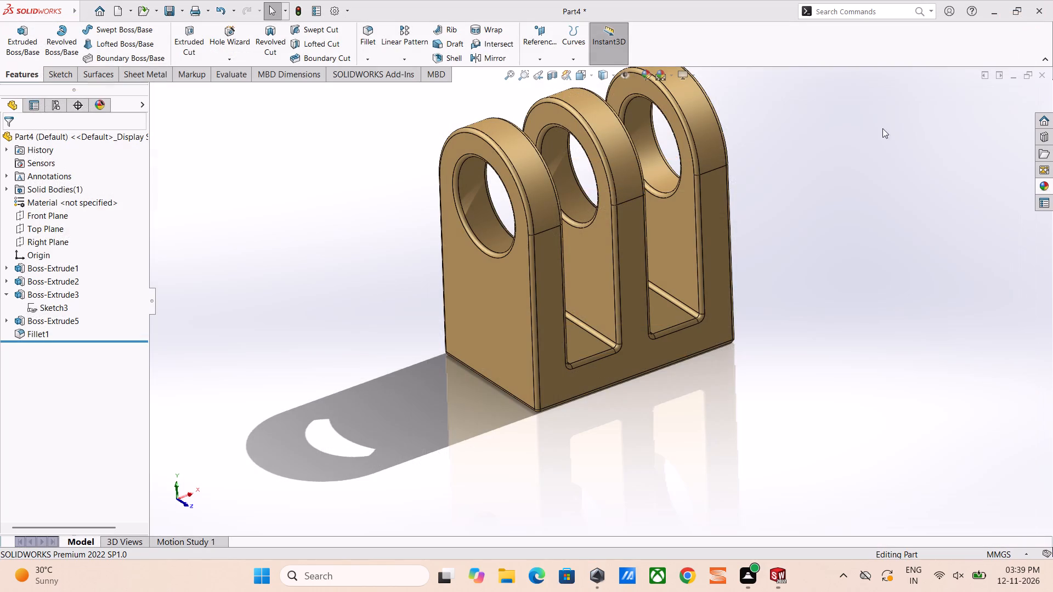
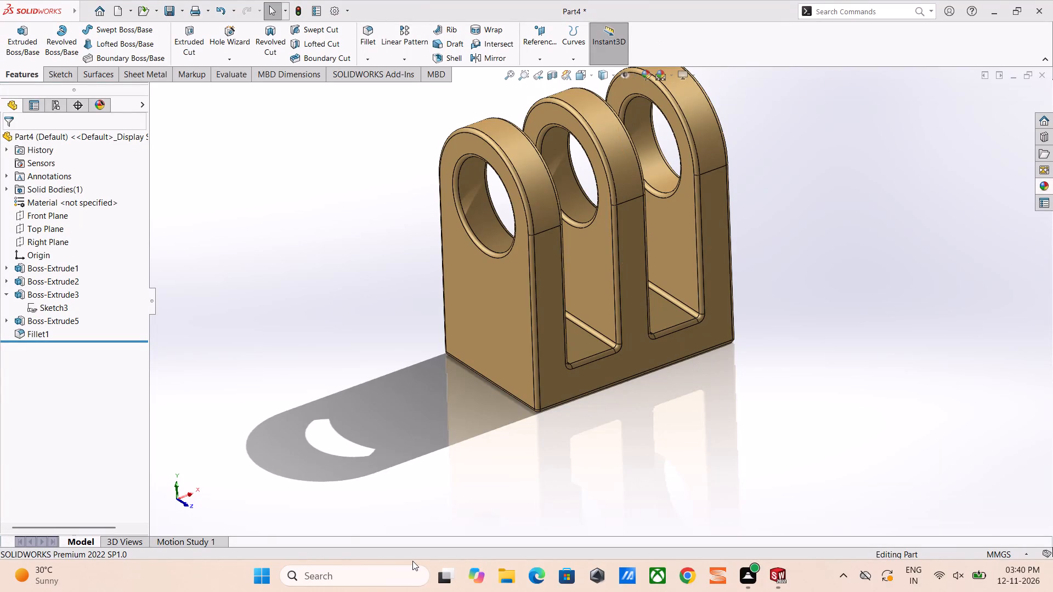
Examine the finished three-lug base up close and as a whole, including its filleted slots and base edges.
{"action": "scroll", "coordinate": [652, 291], "scroll_direction": "down", "scroll_amount": 4}
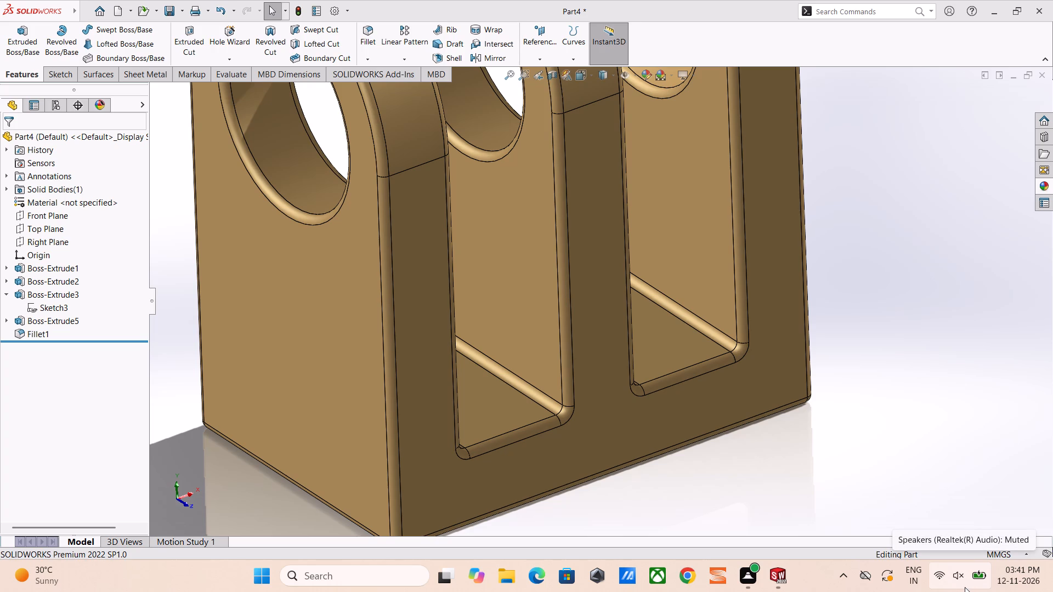
{"action": "scroll", "coordinate": [635, 284], "scroll_direction": "up", "scroll_amount": 5}
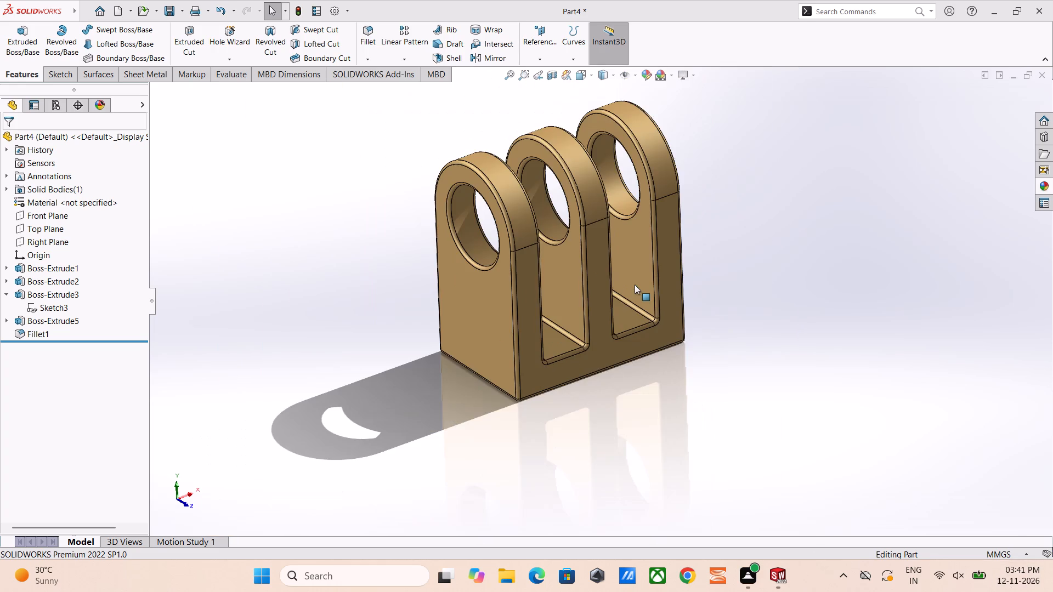
{"action": "scroll", "coordinate": [537, 240], "scroll_direction": "down", "scroll_amount": 4}
{"action": "scroll", "coordinate": [524, 261], "scroll_direction": "up", "scroll_amount": 2}
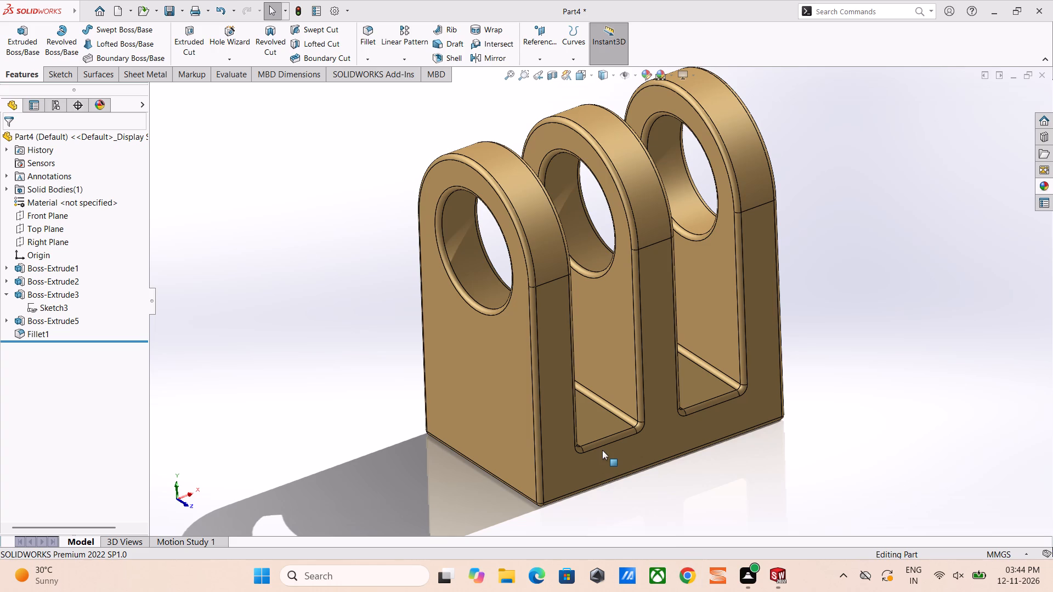
{"action": "scroll", "coordinate": [757, 420], "scroll_direction": "up", "scroll_amount": 3}
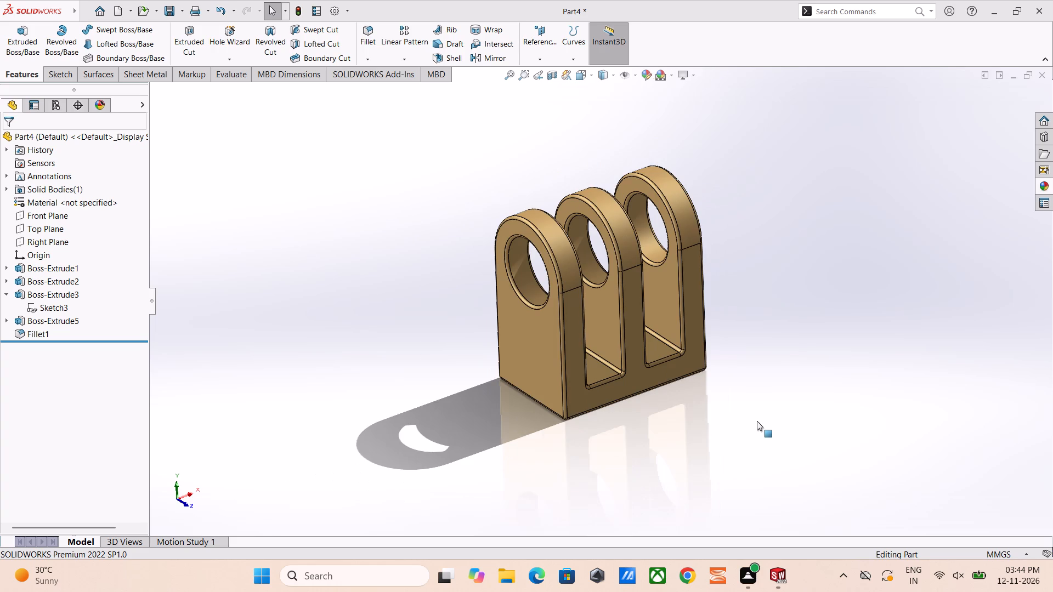
{"action": "scroll", "coordinate": [591, 386], "scroll_direction": "down", "scroll_amount": 4}
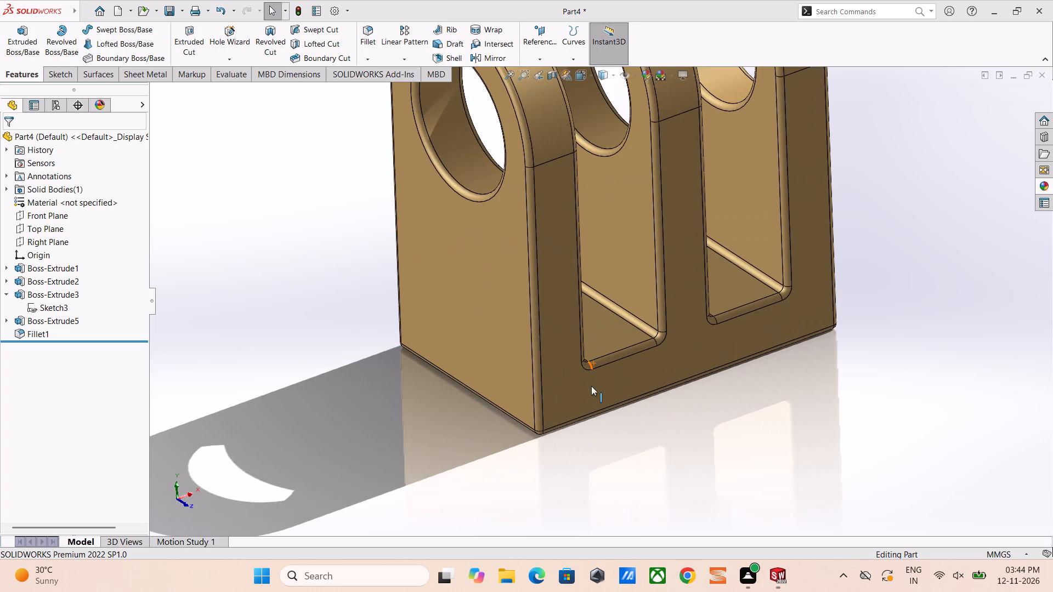
{"action": "scroll", "coordinate": [618, 396], "scroll_direction": "up", "scroll_amount": 2}
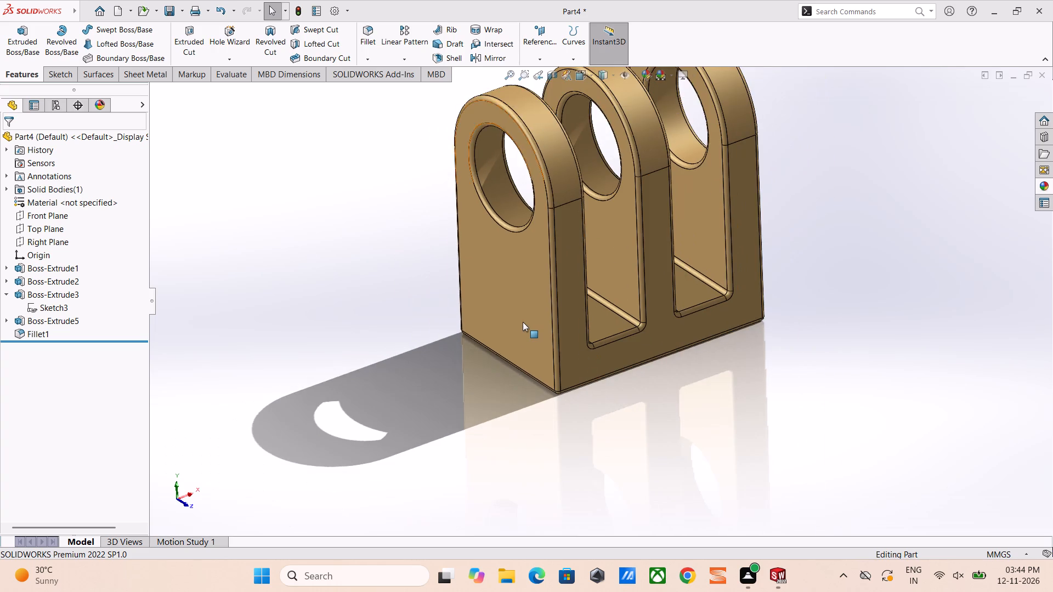
{"action": "scroll", "coordinate": [521, 322], "scroll_direction": "down", "scroll_amount": 3}
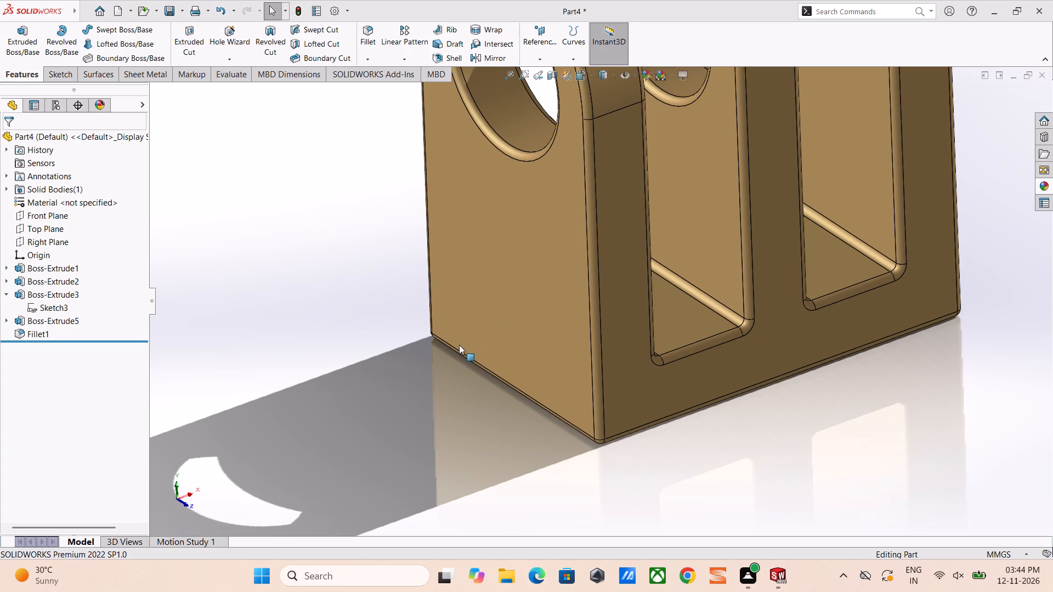
{"action": "scroll", "coordinate": [459, 345], "scroll_direction": "up", "scroll_amount": 2}
{"action": "scroll", "coordinate": [514, 307], "scroll_direction": "up", "scroll_amount": 3}
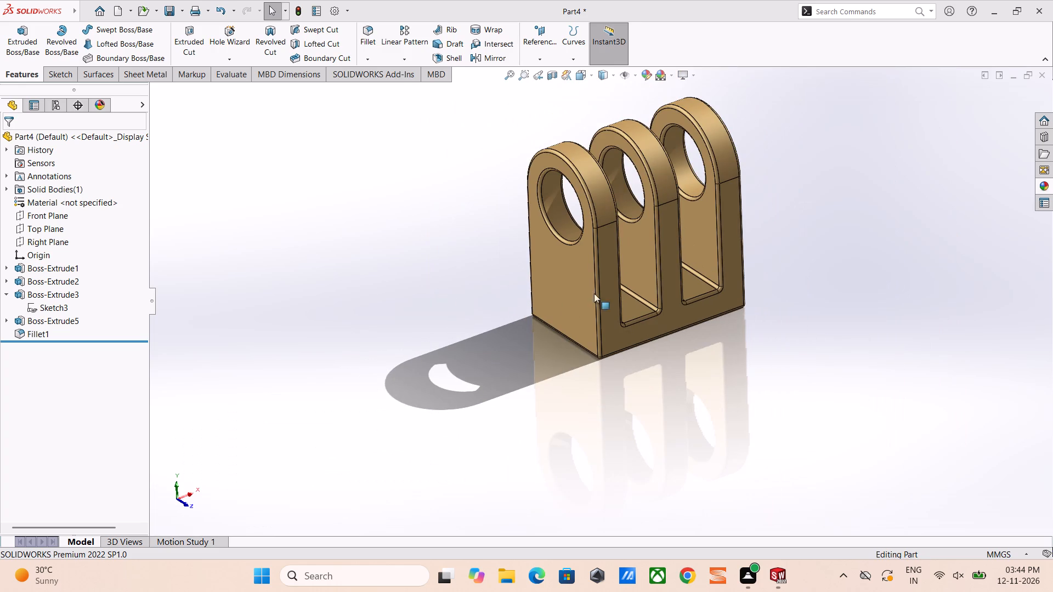
Set the part to the isometric view and save it as 4 in the fuji folder.
{"action": "left_click", "coordinate": [593, 76]}
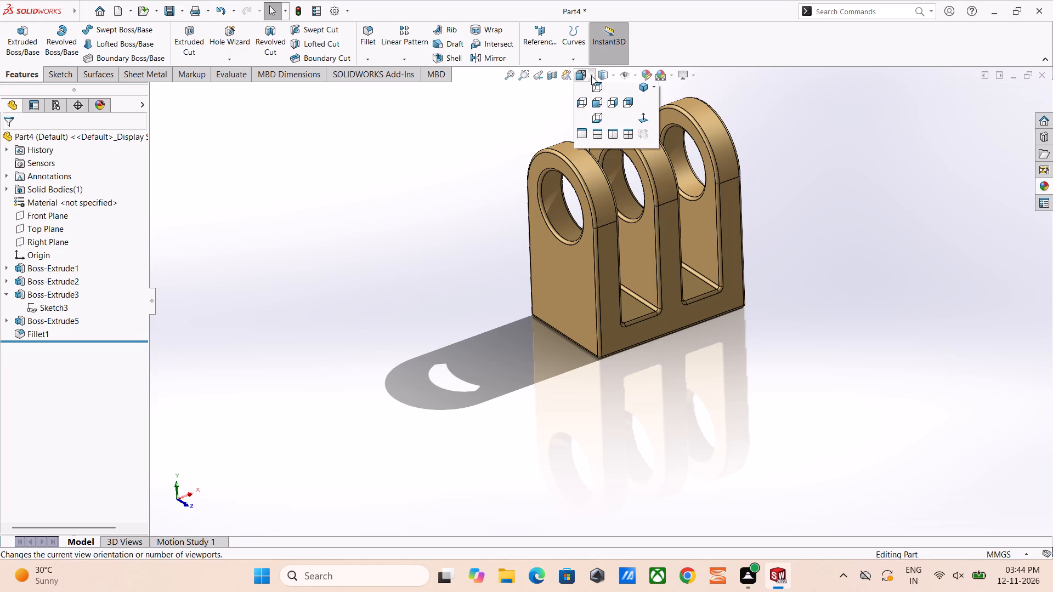
{"action": "left_click", "coordinate": [644, 110]}
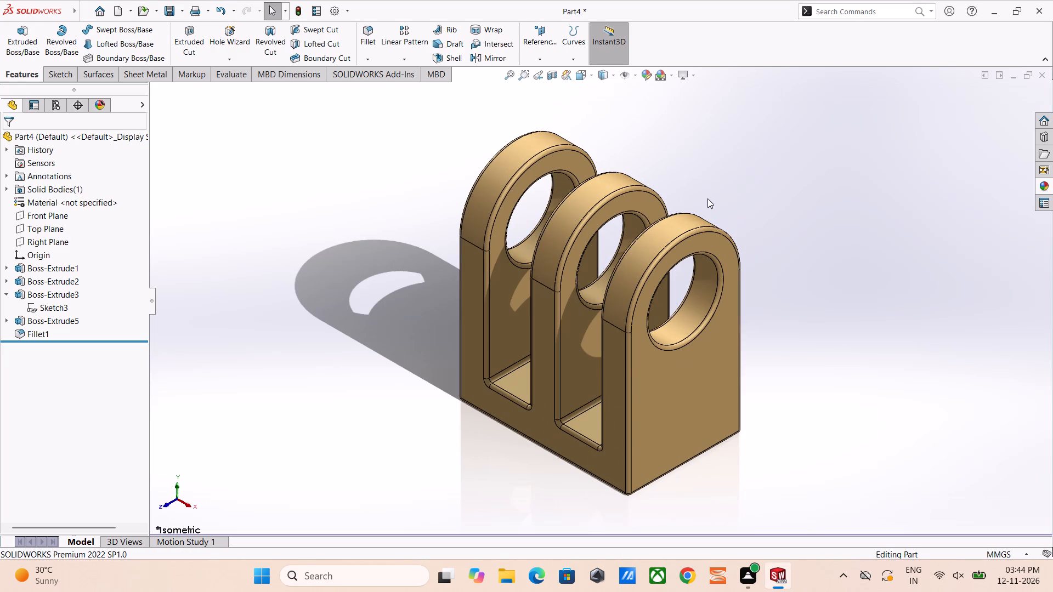
{"action": "left_click", "coordinate": [703, 198]}
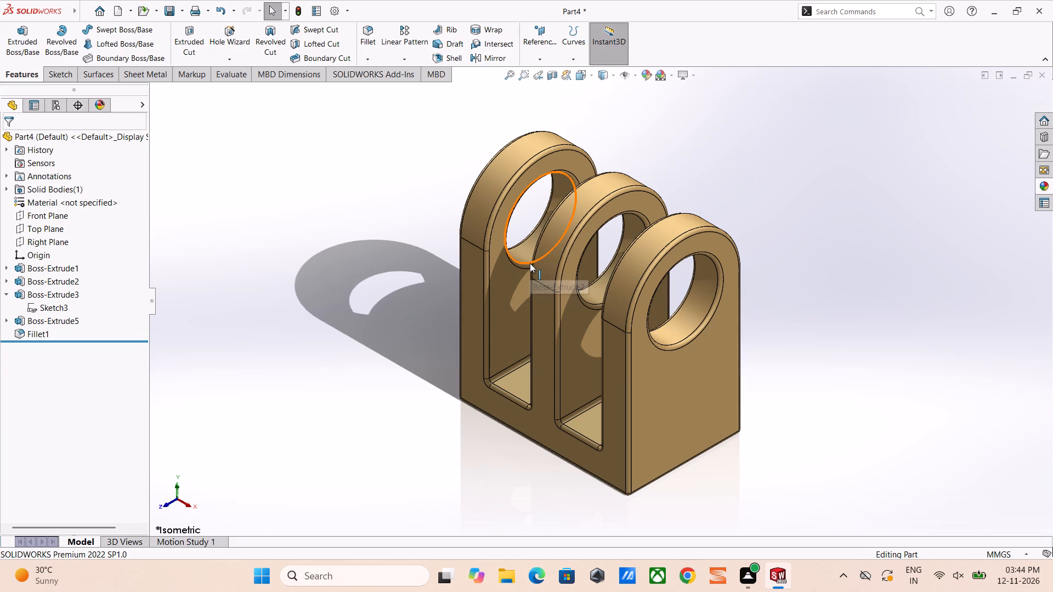
{"action": "key", "text": "ctrl+s"}
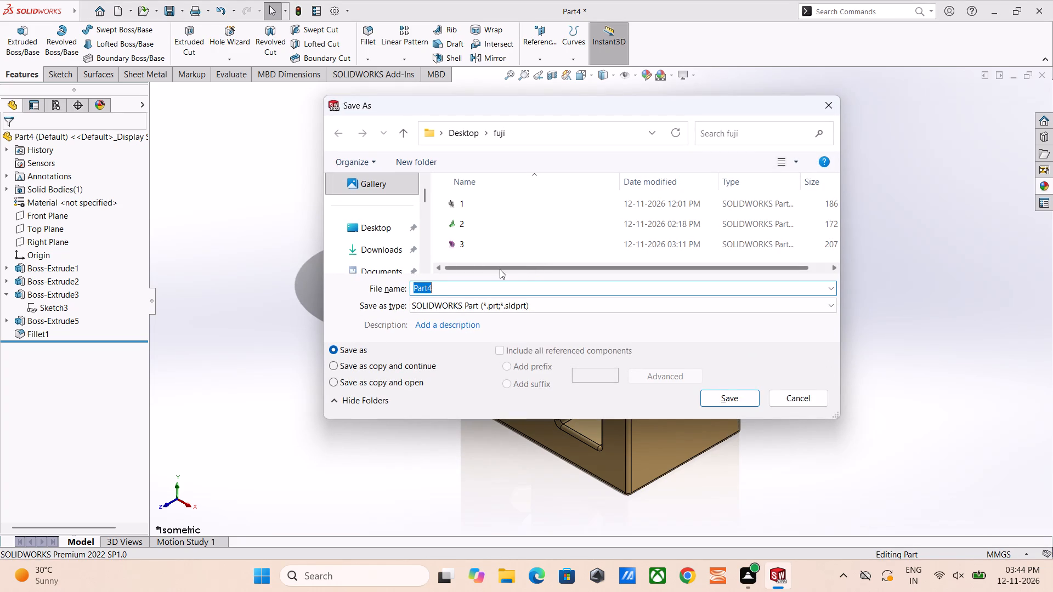
{"action": "key", "text": "BackSpace"}
{"action": "key", "text": "4"}
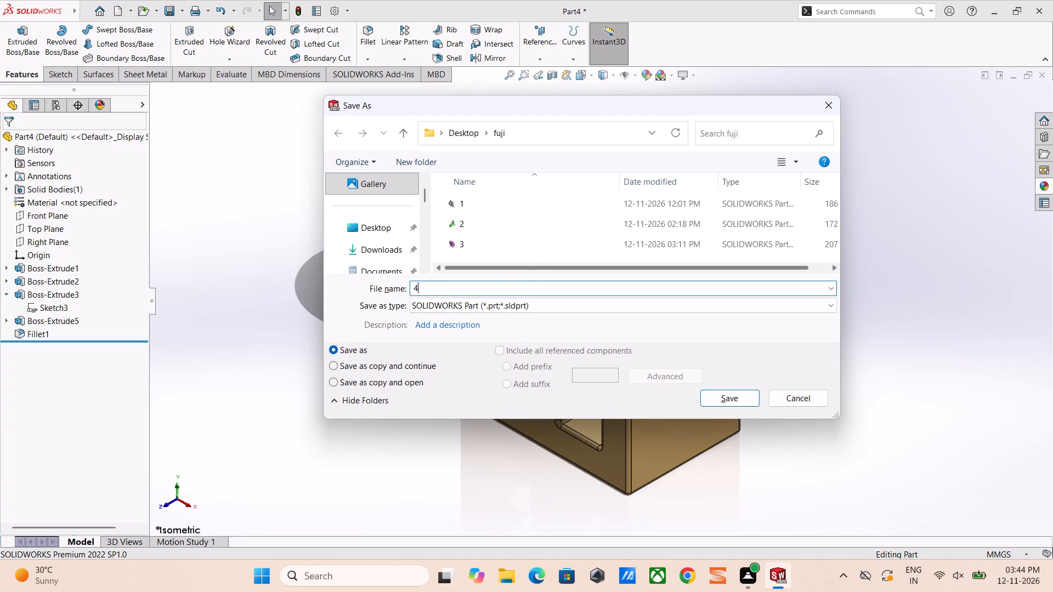
{"action": "key", "text": "Return"}
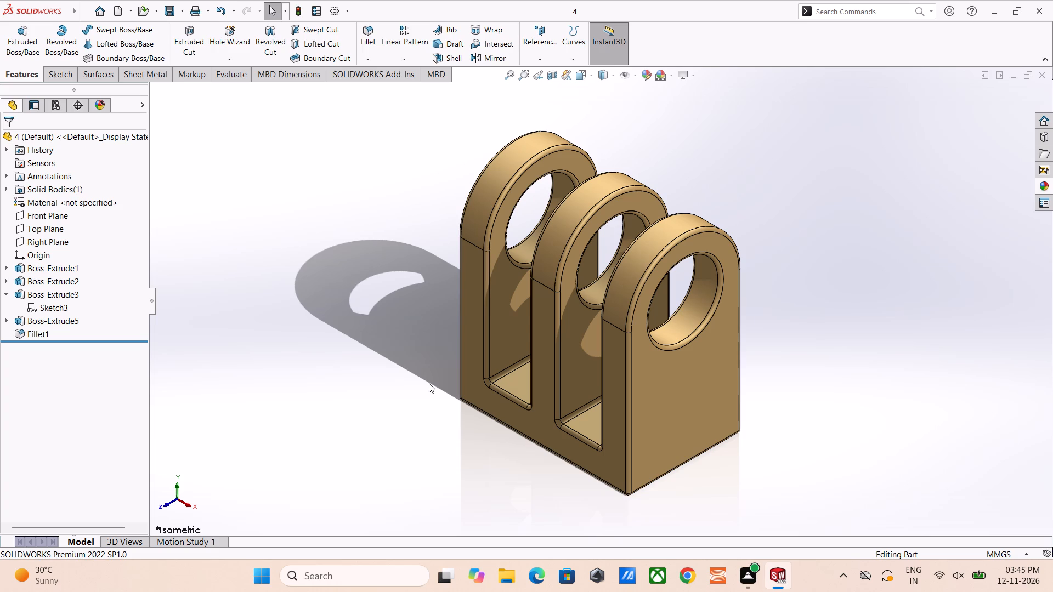
Inspect the three-lug base from several angles and return it to the isometric view.
{"action": "scroll", "coordinate": [614, 403], "scroll_direction": "up", "scroll_amount": 3}
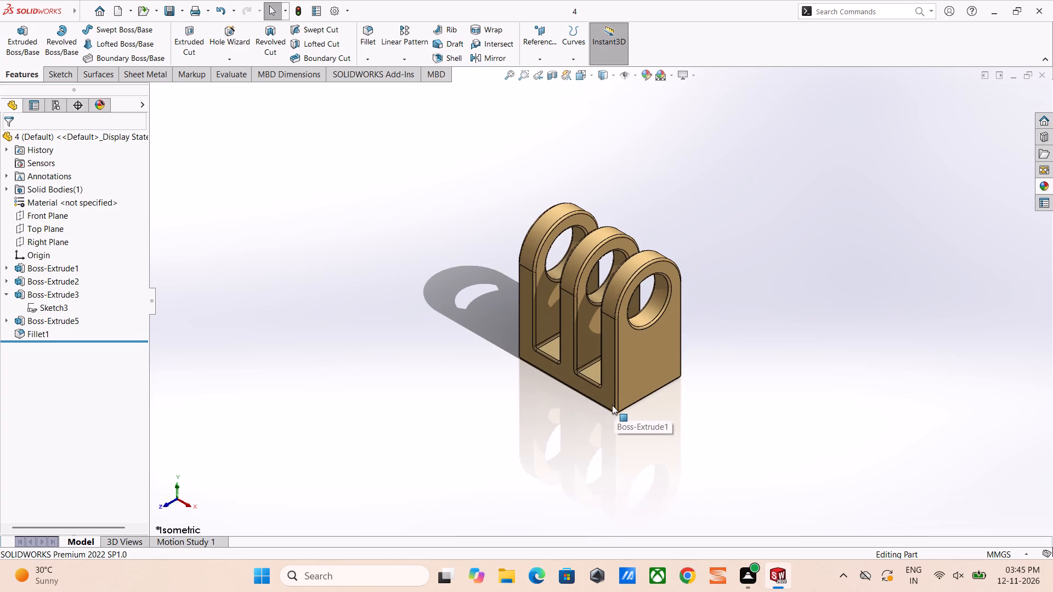
{"action": "scroll", "coordinate": [496, 367], "scroll_direction": "down", "scroll_amount": 4}
{"action": "middle_click_drag", "start_coordinate": [628, 317], "coordinate": [724, 297]}
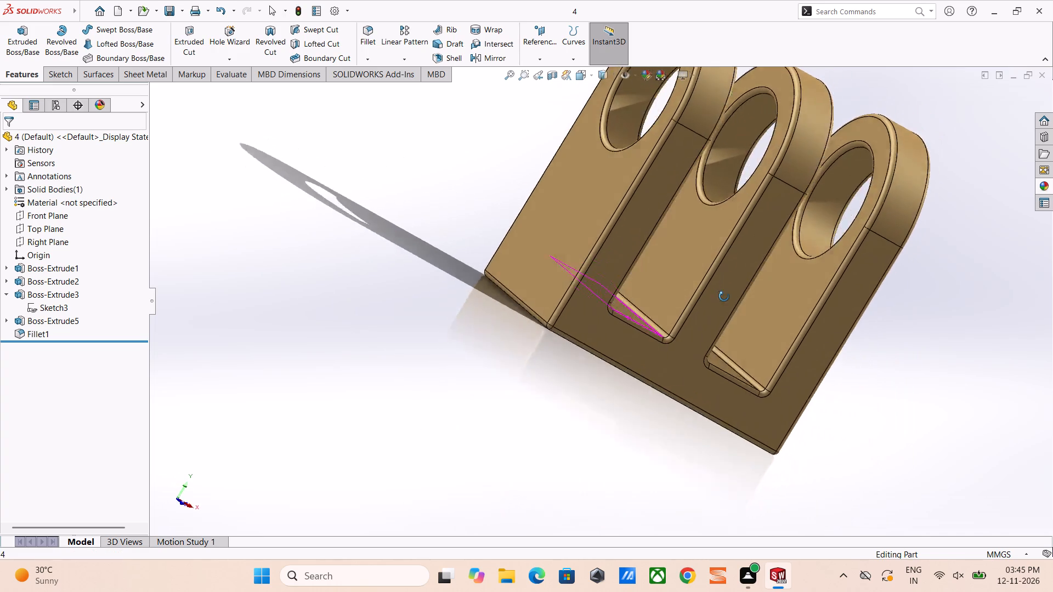
{"action": "middle_click_drag", "start_coordinate": [724, 297], "coordinate": [601, 343]}
{"action": "scroll", "coordinate": [601, 343], "scroll_direction": "up", "scroll_amount": 3}
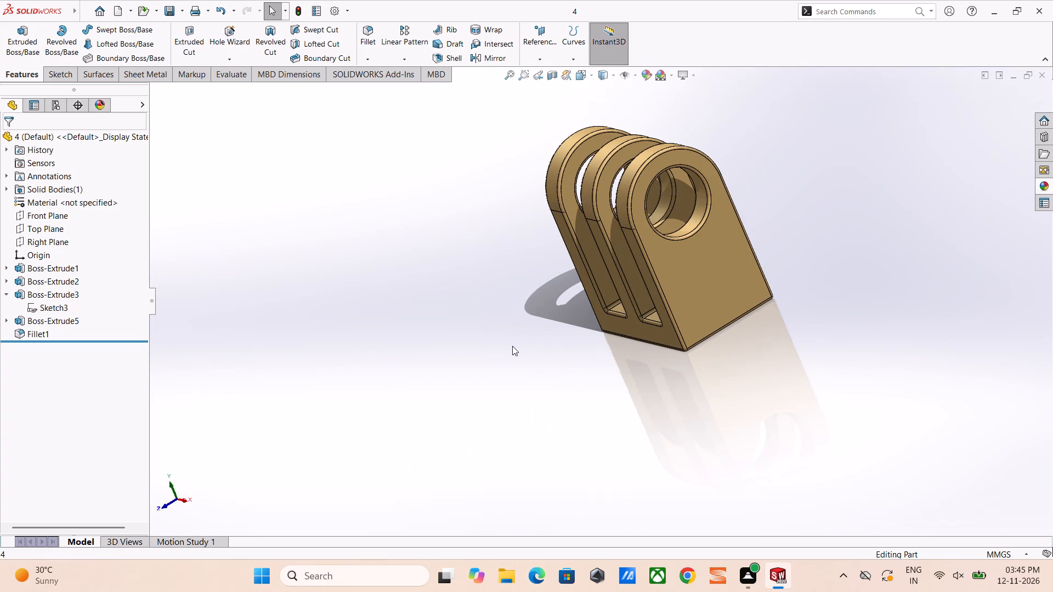
{"action": "middle_click_drag", "start_coordinate": [649, 371], "coordinate": [675, 326]}
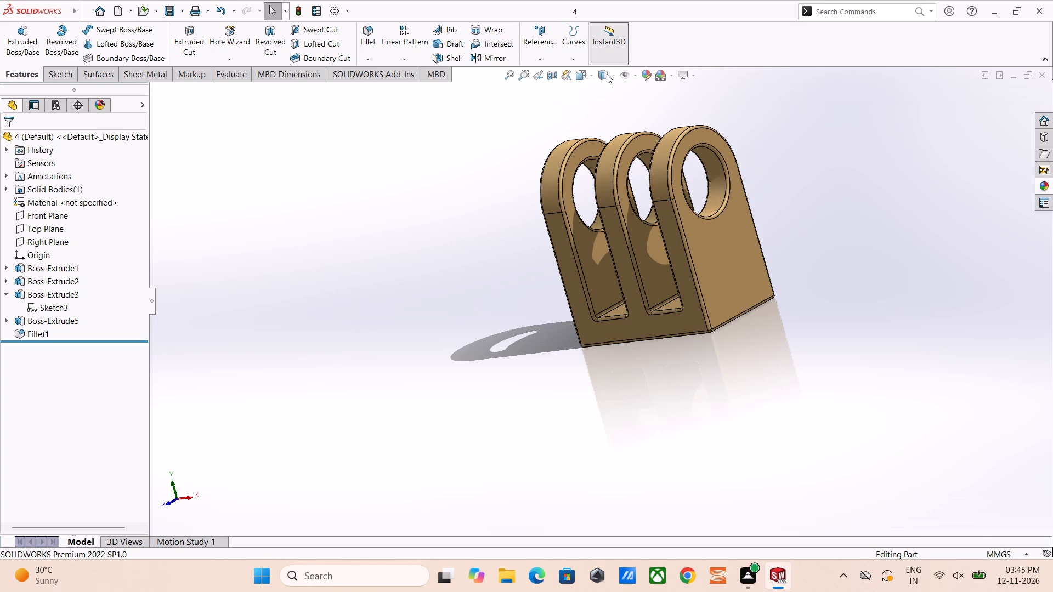
{"action": "left_click", "coordinate": [591, 72]}
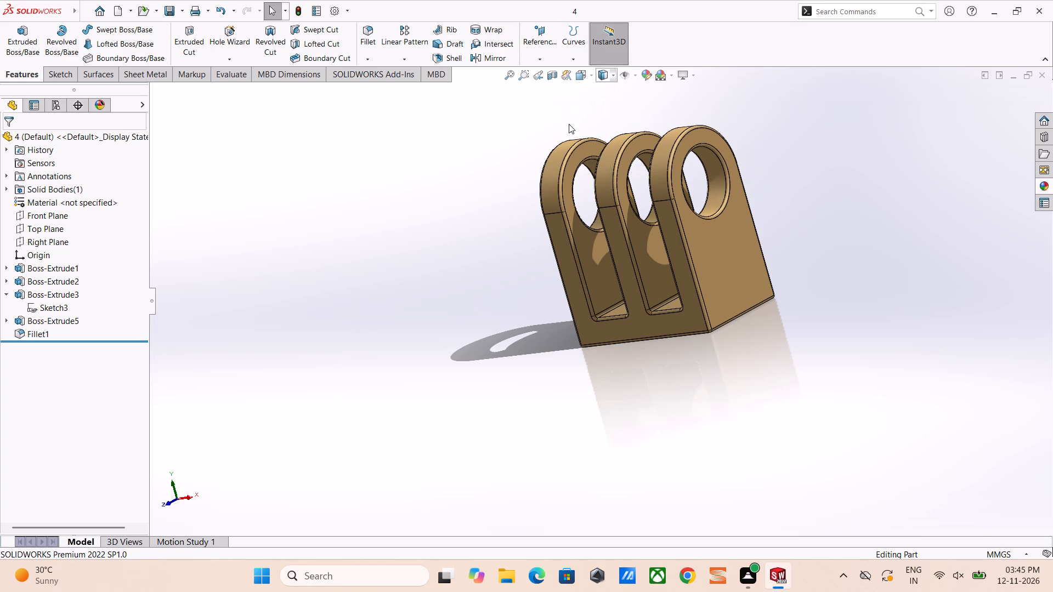
{"action": "left_click", "coordinate": [569, 124]}
{"action": "left_click", "coordinate": [587, 77]}
{"action": "left_click", "coordinate": [643, 106]}
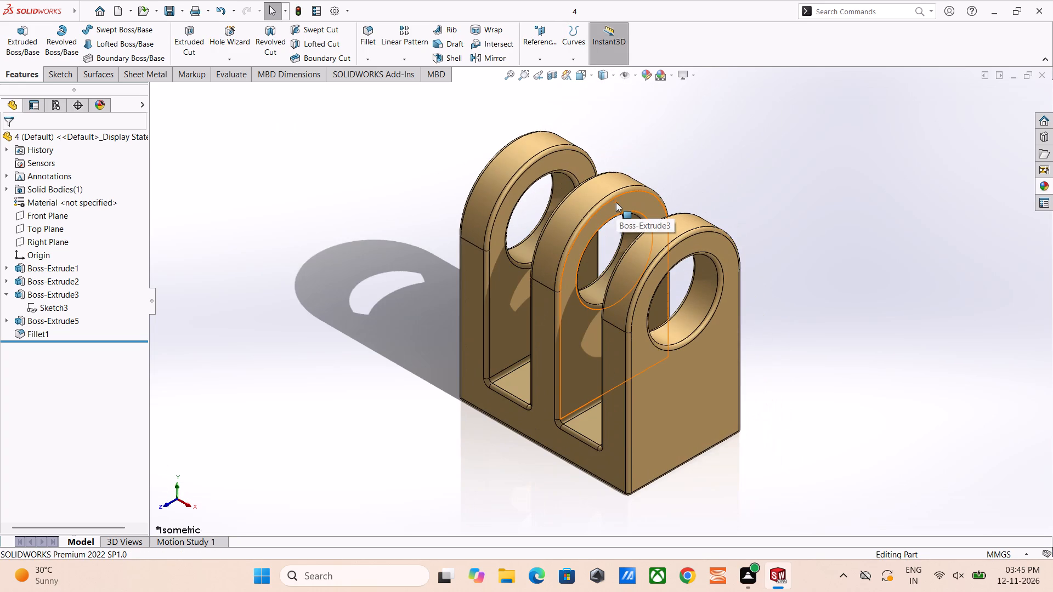
Create a new drawing document on a standard A3 (ISO) sheet with the sheet format displayed.
{"action": "key", "text": "ctrl+n"}
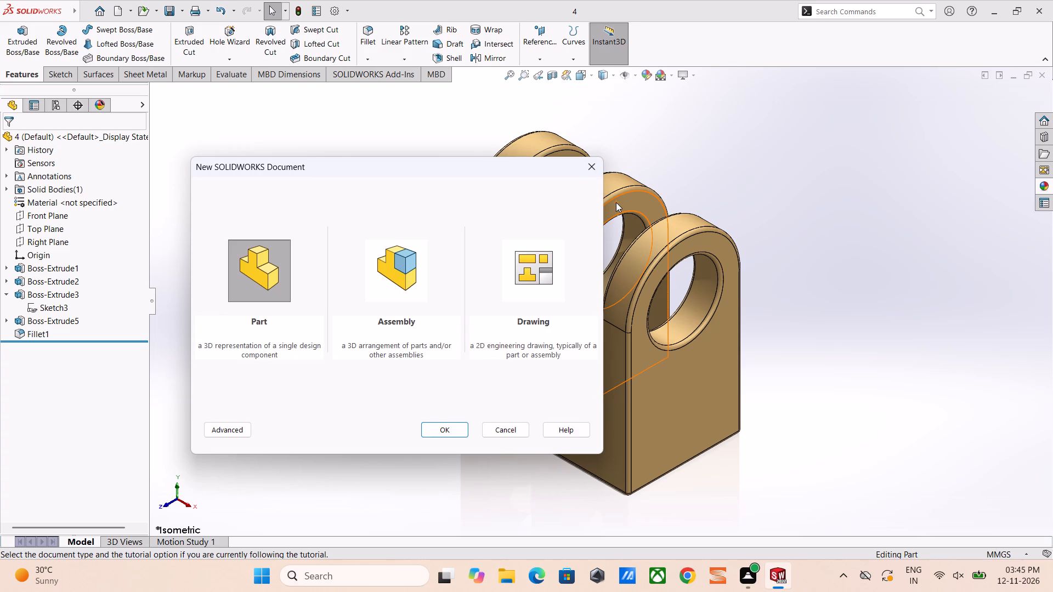
{"action": "key", "text": "Left"}
{"action": "key", "text": "Return"}
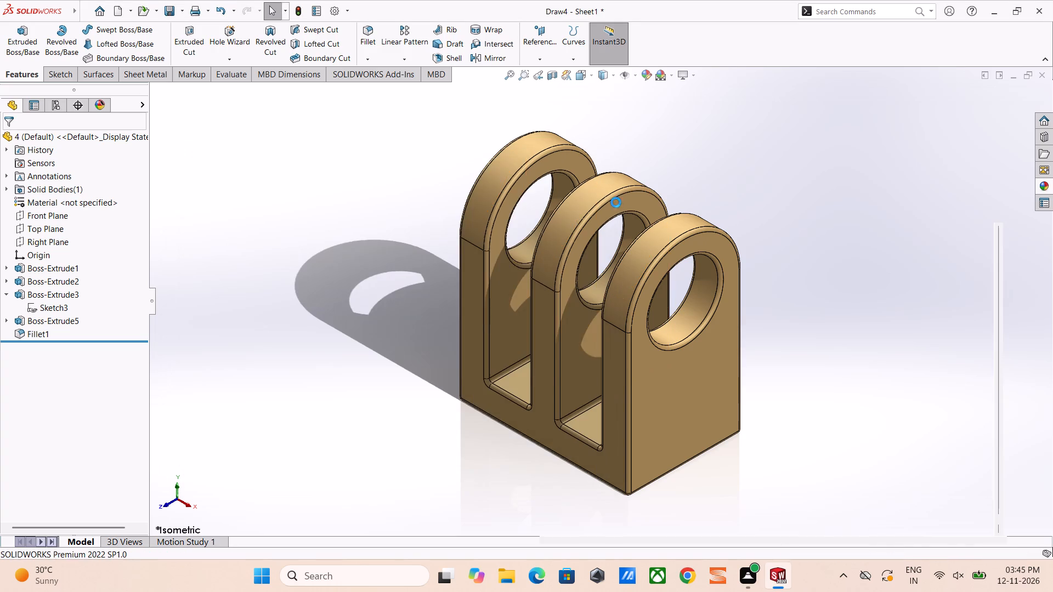
{"action": "key", "text": "Return"}
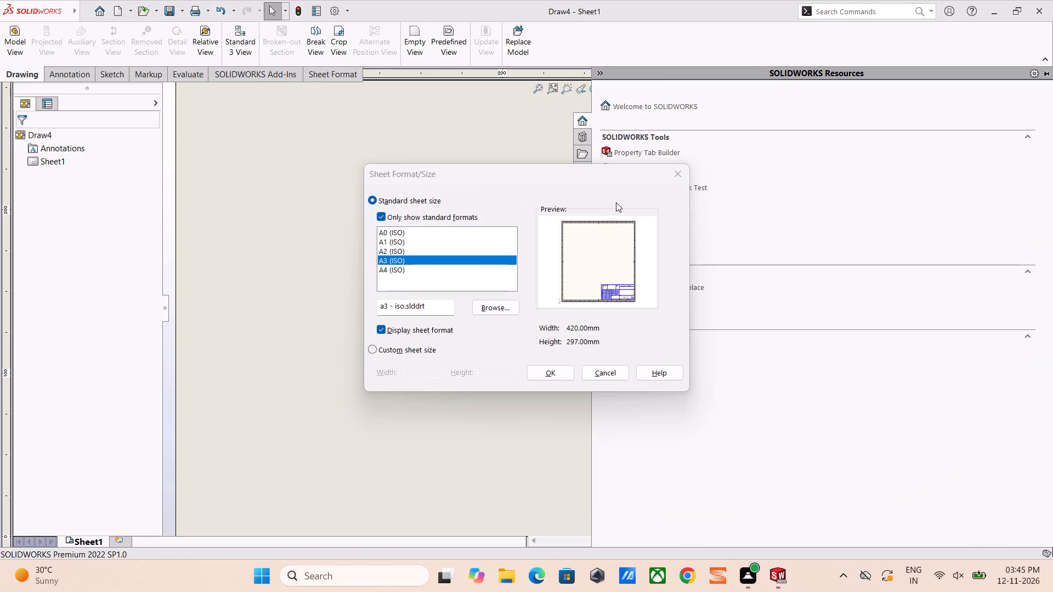
{"action": "left_click", "coordinate": [556, 375]}
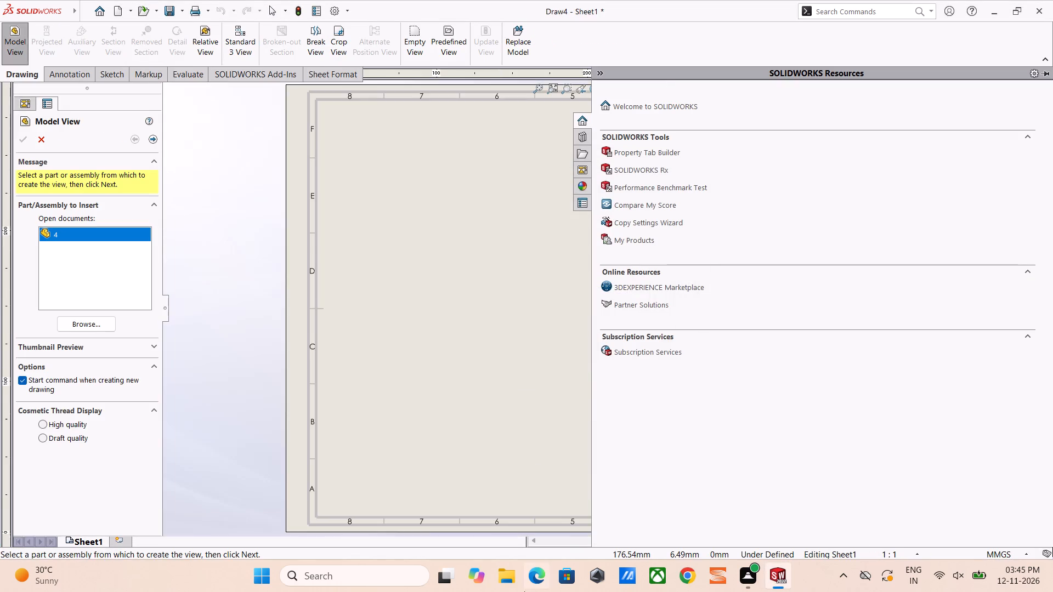
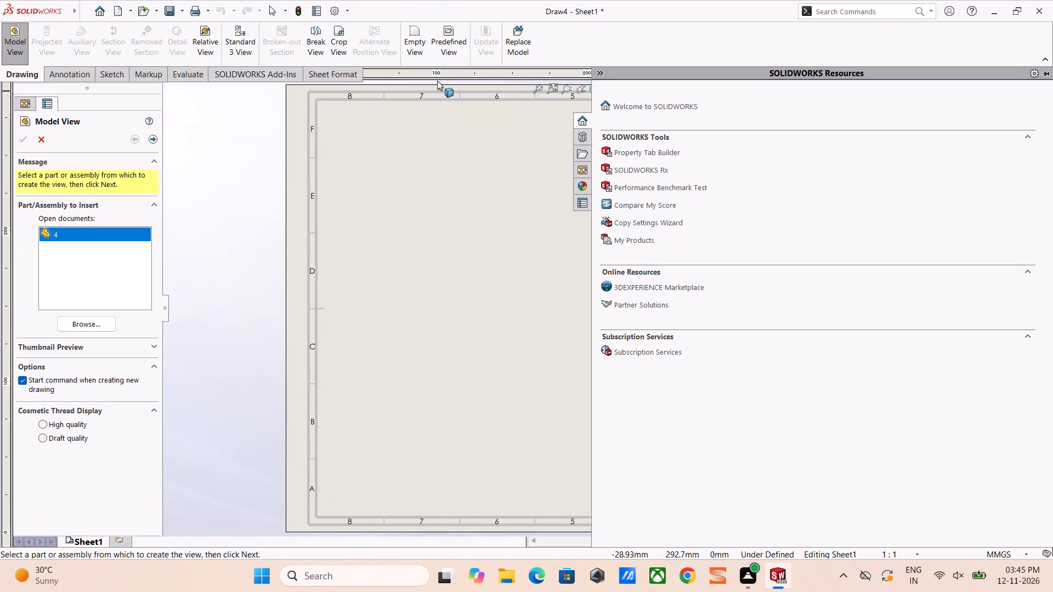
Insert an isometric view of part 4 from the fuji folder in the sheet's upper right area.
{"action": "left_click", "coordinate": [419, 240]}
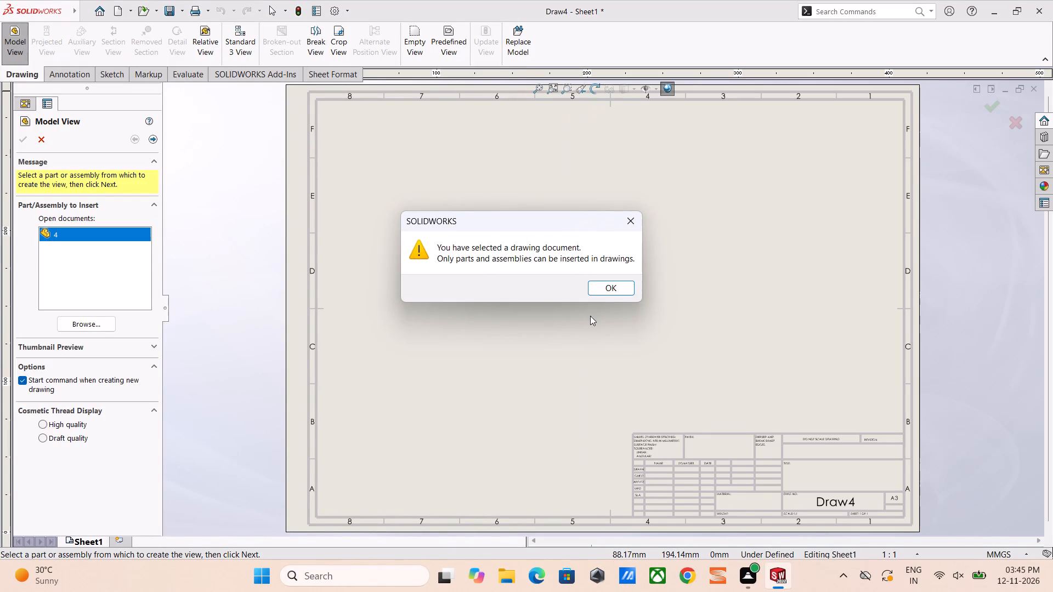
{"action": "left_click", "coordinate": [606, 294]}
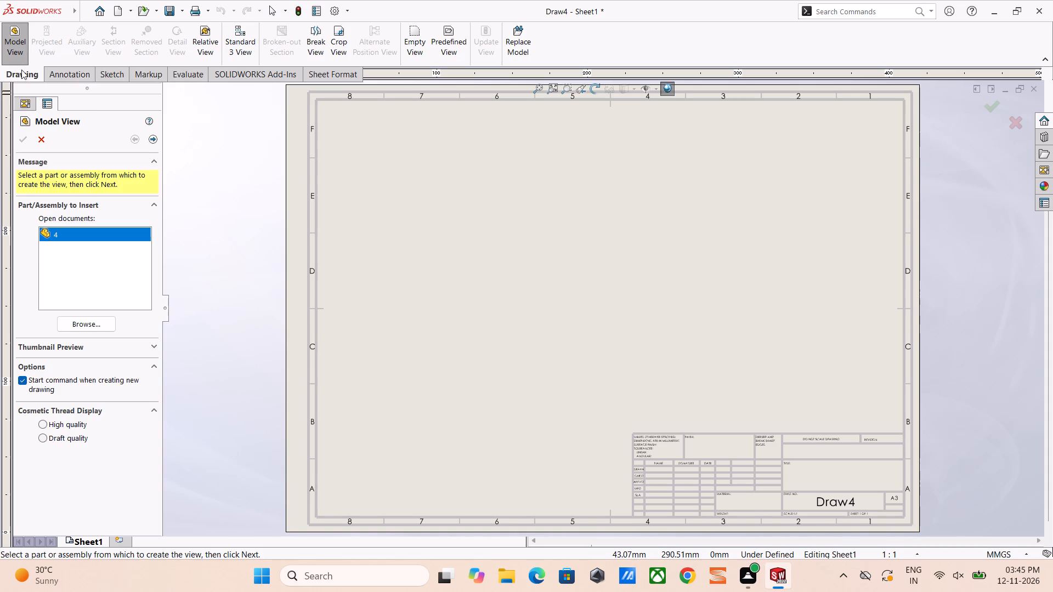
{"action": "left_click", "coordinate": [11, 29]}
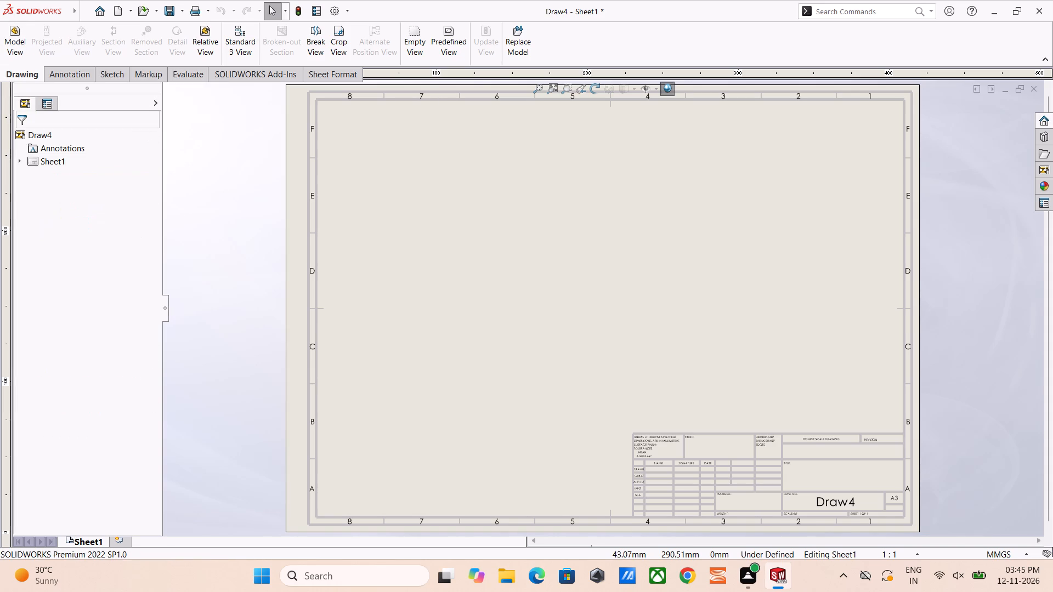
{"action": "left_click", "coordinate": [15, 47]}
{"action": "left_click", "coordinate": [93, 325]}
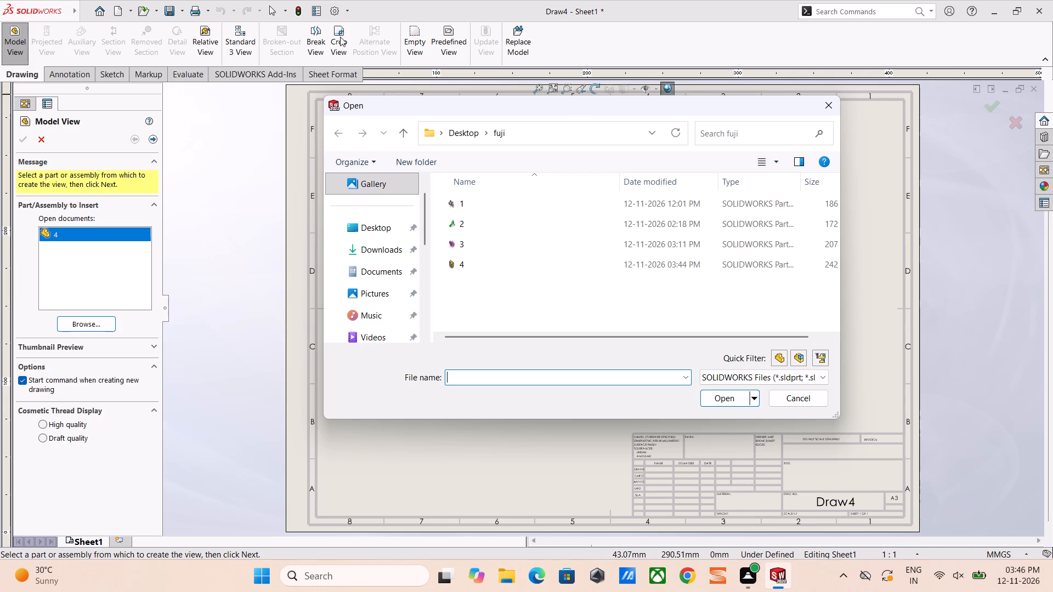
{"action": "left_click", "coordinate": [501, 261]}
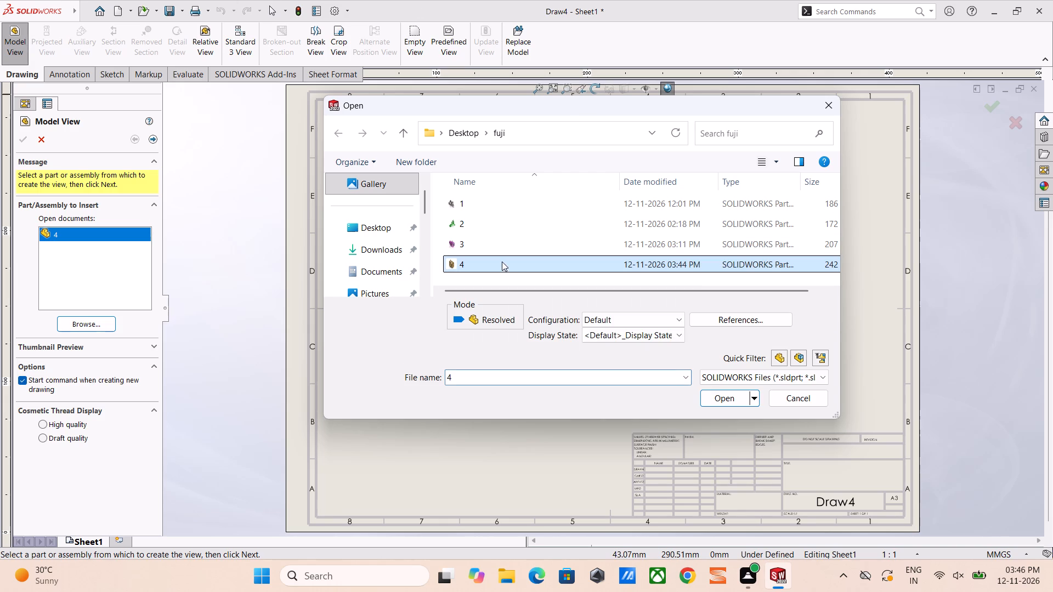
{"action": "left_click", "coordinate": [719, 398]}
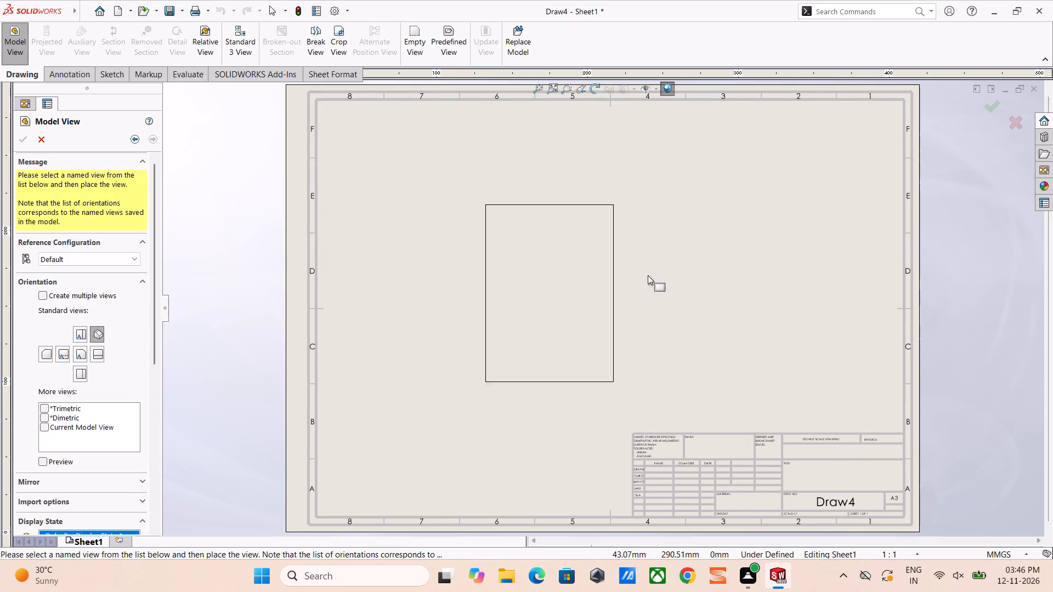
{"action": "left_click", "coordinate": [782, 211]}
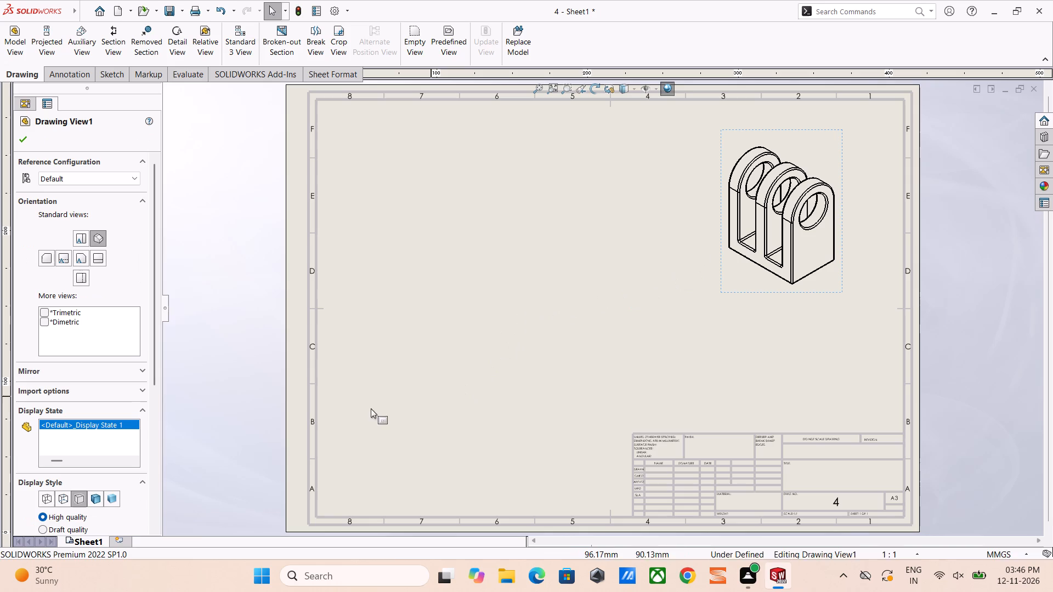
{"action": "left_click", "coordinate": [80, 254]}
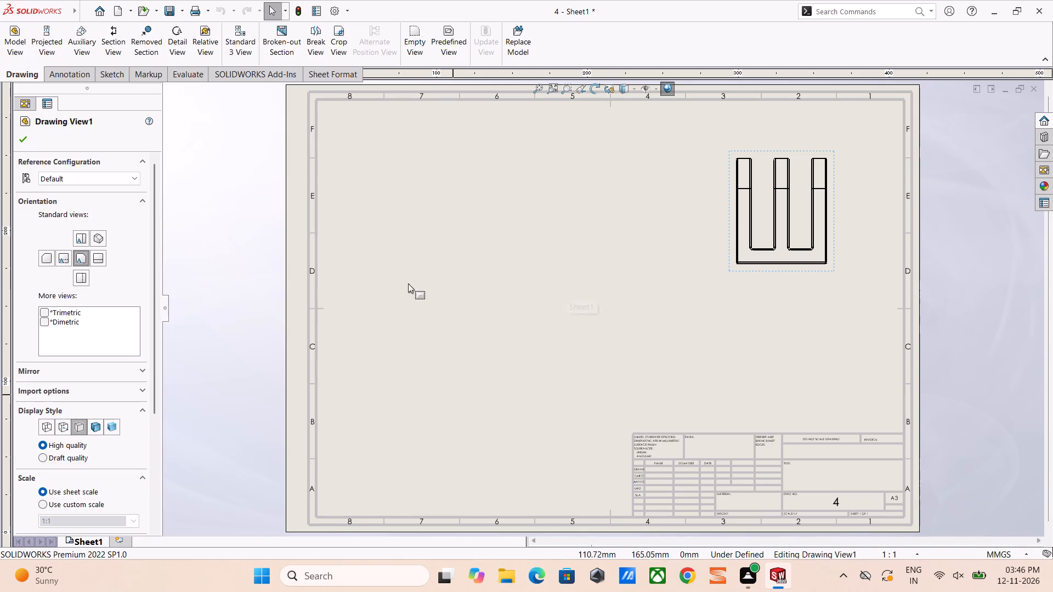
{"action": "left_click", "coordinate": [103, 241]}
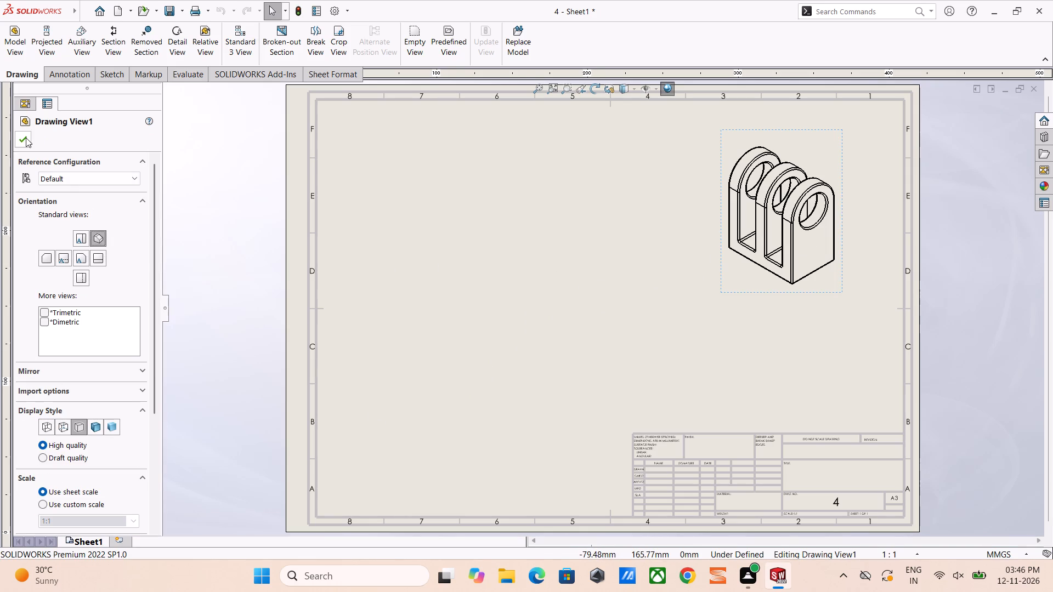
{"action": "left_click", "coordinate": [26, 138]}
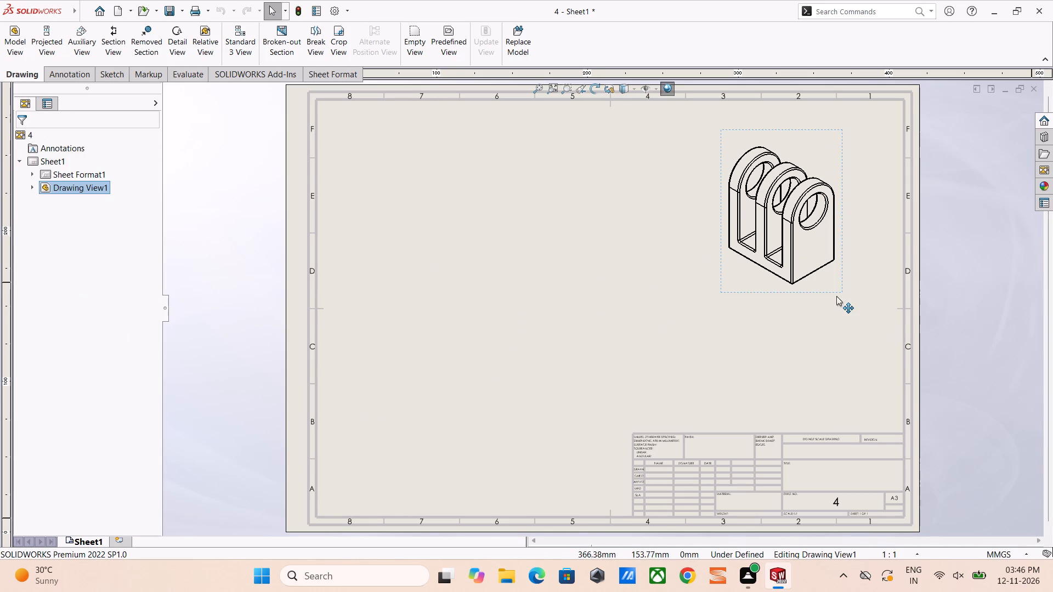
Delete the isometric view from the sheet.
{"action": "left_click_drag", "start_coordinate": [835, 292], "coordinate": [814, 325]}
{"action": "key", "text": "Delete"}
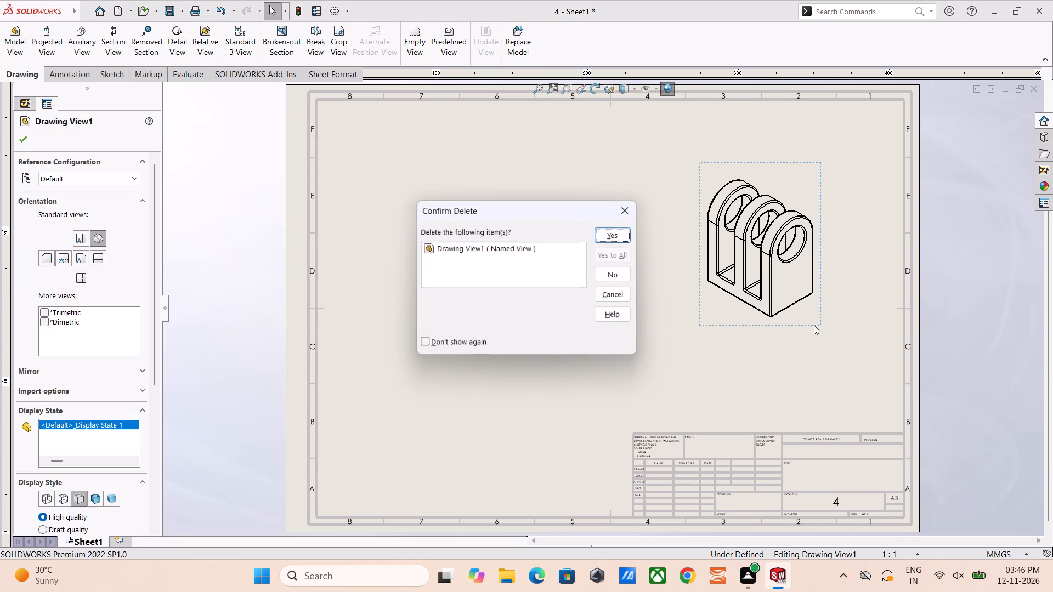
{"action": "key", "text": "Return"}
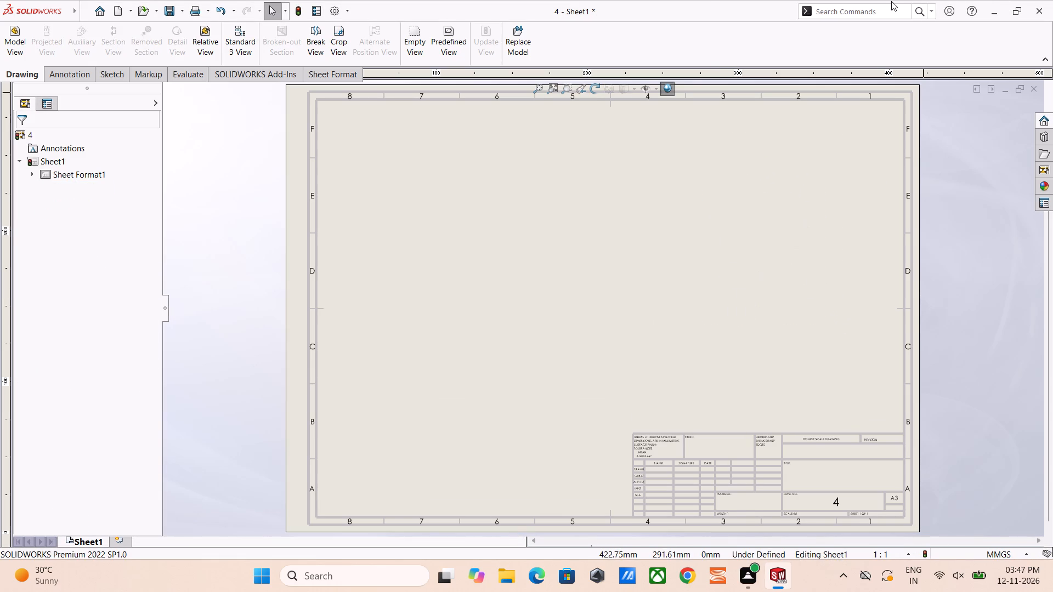
Insert the front view of part 4 from the fuji folder in the left half of the sheet.
{"action": "left_click", "coordinate": [9, 52]}
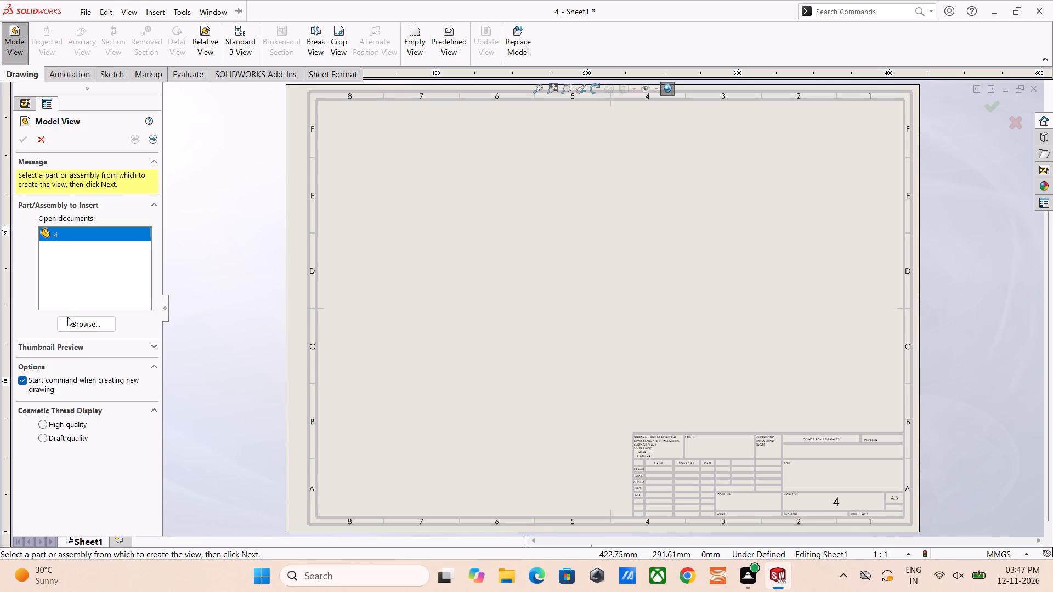
{"action": "left_click", "coordinate": [69, 323]}
{"action": "left_click", "coordinate": [500, 260]}
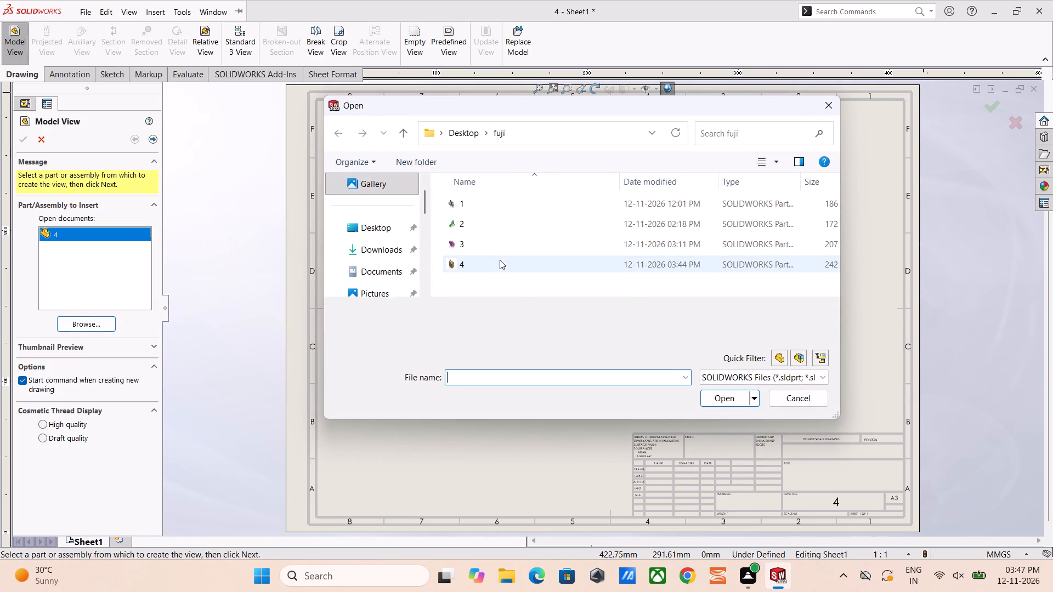
{"action": "left_click", "coordinate": [712, 402]}
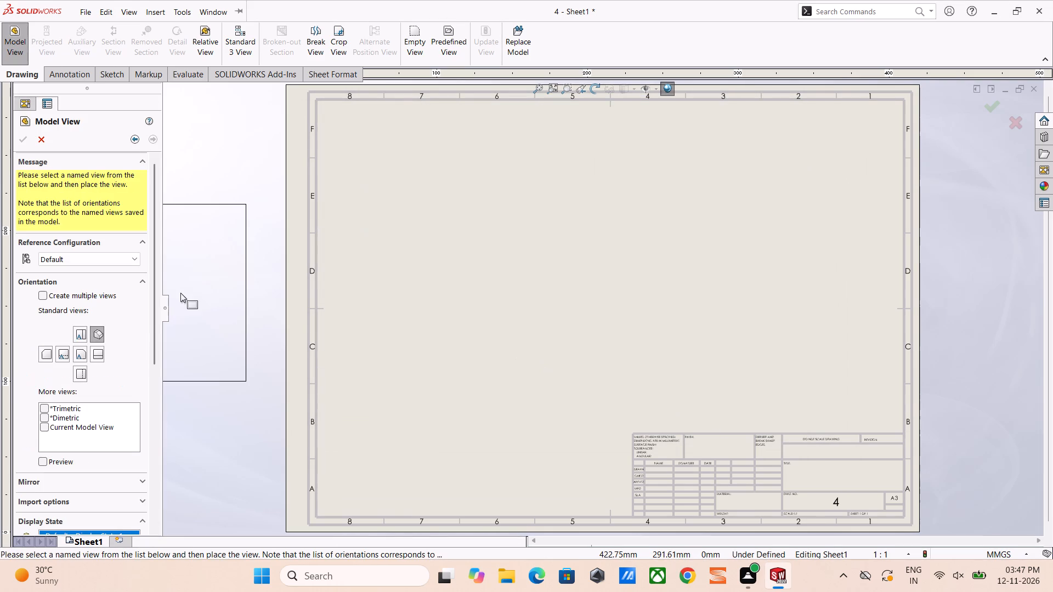
{"action": "left_click", "coordinate": [78, 354]}
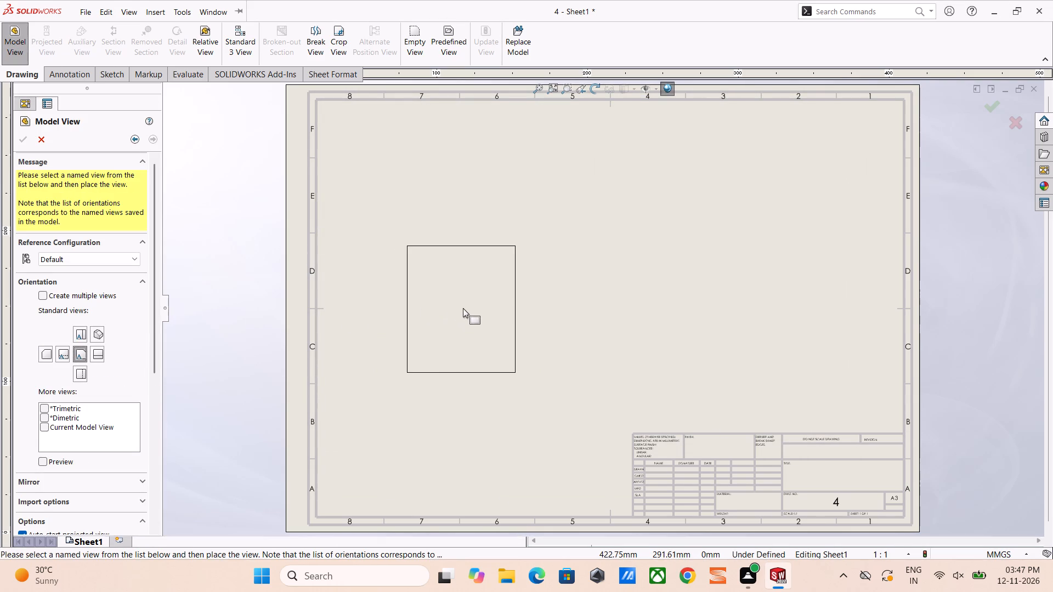
{"action": "left_click", "coordinate": [466, 298]}
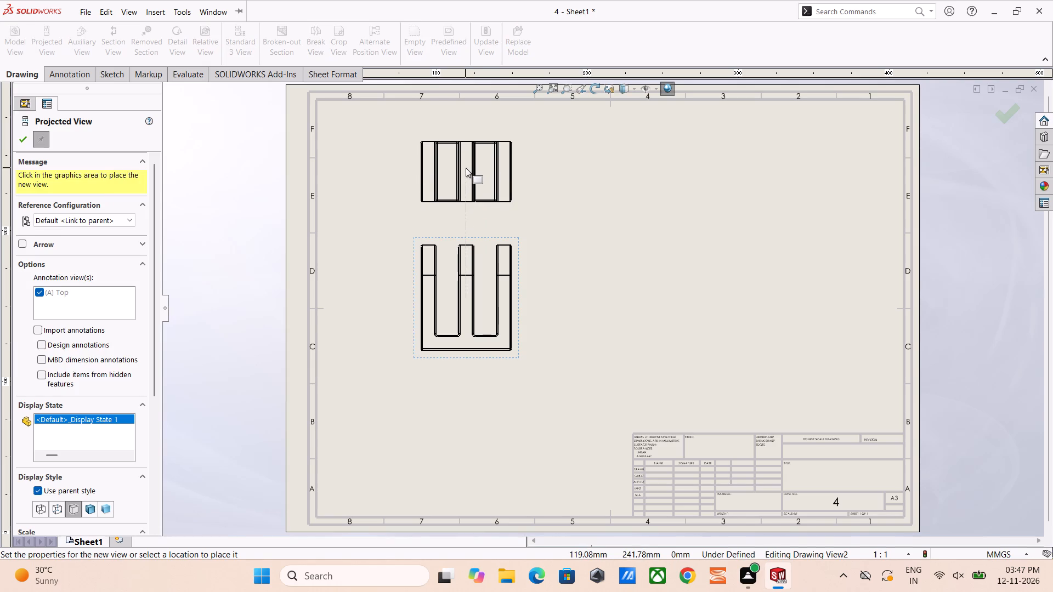
Project the top, bottom, right-side and isometric views from the front view.
{"action": "left_click", "coordinate": [466, 168]}
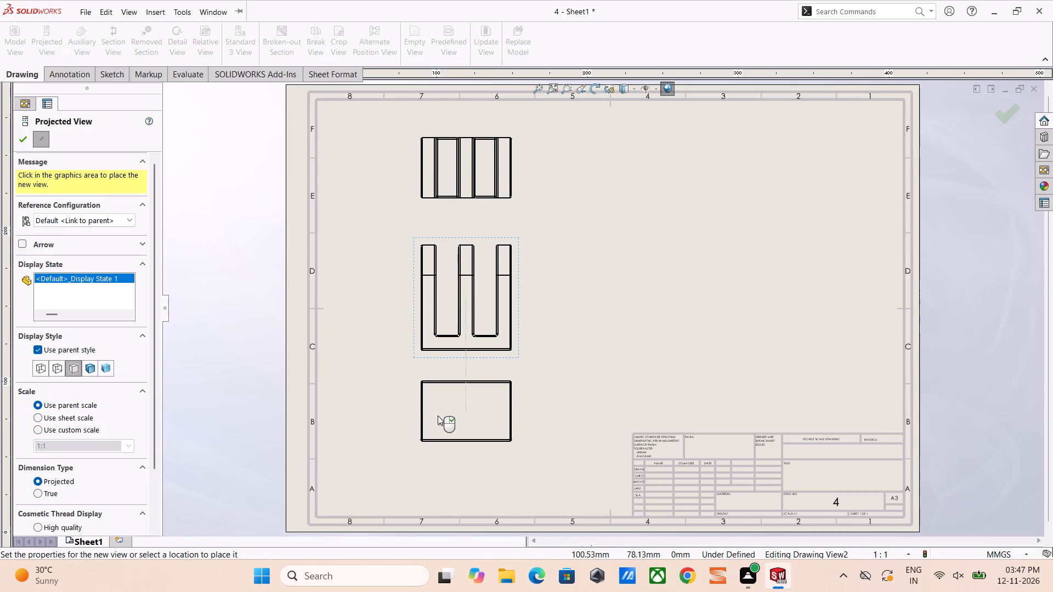
{"action": "left_click", "coordinate": [437, 419]}
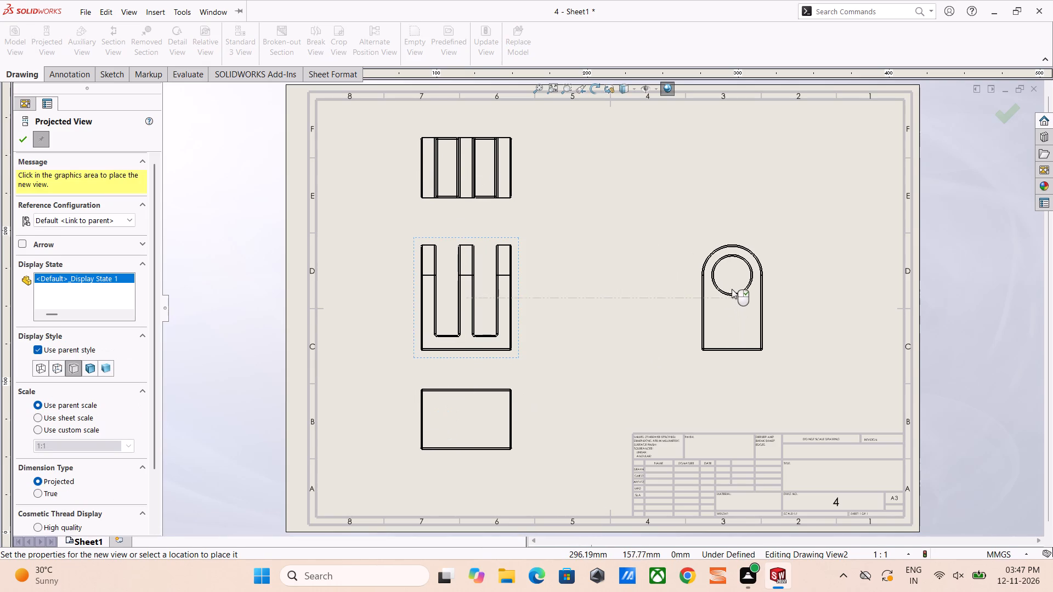
{"action": "left_click", "coordinate": [732, 281]}
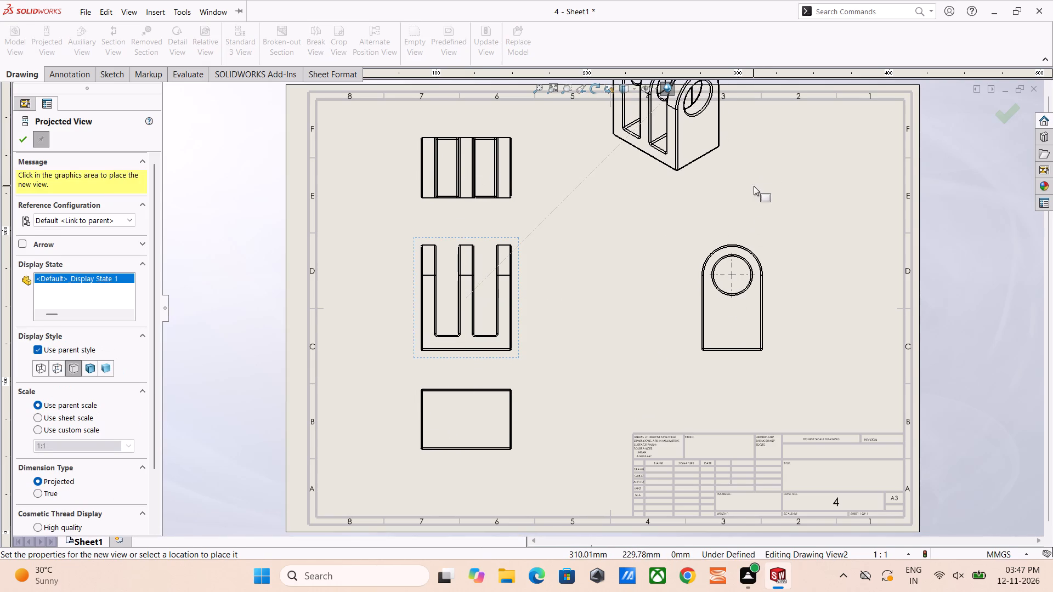
{"action": "left_click", "coordinate": [754, 186]}
{"action": "right_click", "coordinate": [655, 252]}
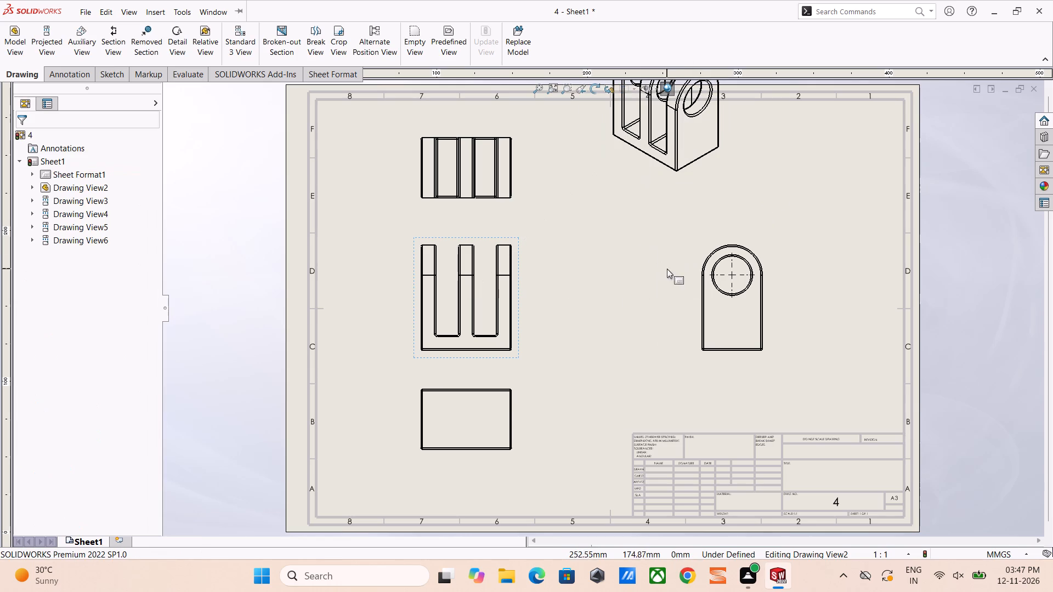
Move the isometric view inside the sheet border, the side view closer to the front view, and the bottom view lower.
{"action": "scroll", "coordinate": [587, 191], "scroll_direction": "up", "scroll_amount": 2}
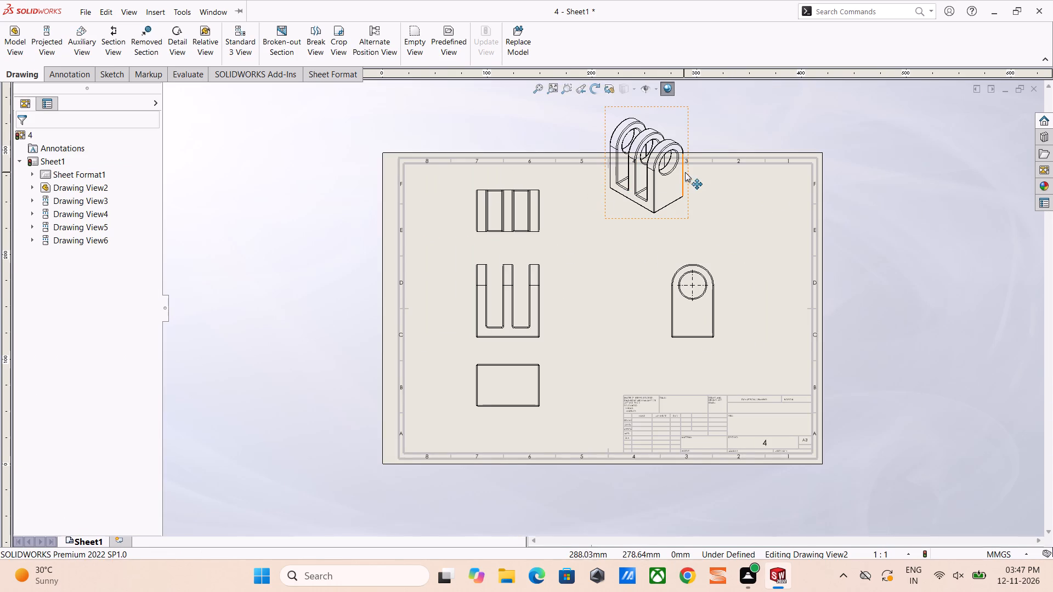
{"action": "left_click_drag", "start_coordinate": [685, 172], "coordinate": [750, 225]}
{"action": "left_click", "coordinate": [834, 238]}
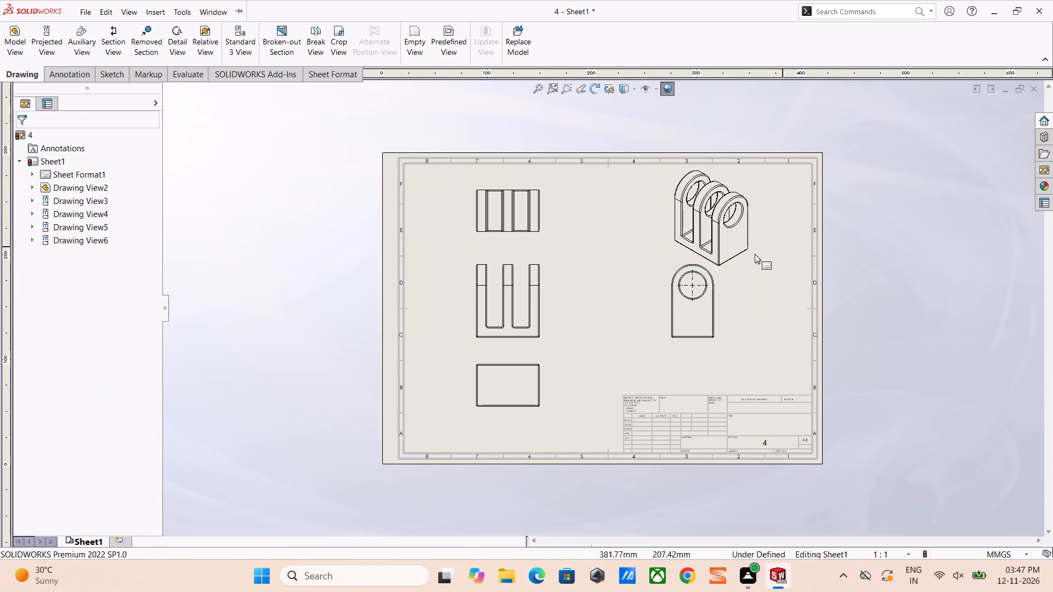
{"action": "left_click_drag", "start_coordinate": [719, 297], "coordinate": [698, 326]}
{"action": "left_click_drag", "start_coordinate": [542, 362], "coordinate": [544, 393]}
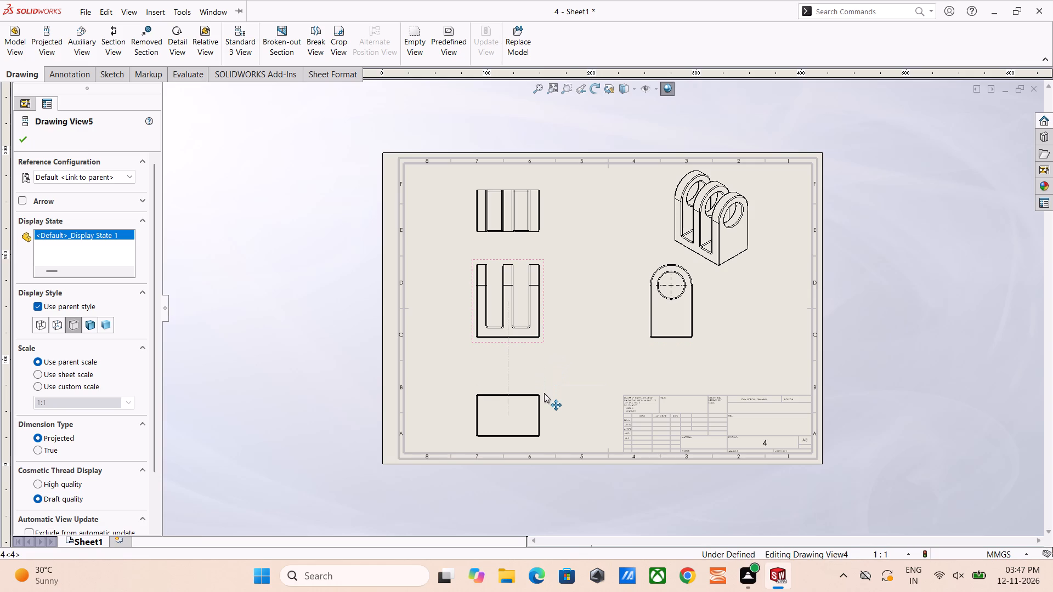
{"action": "left_click_drag", "start_coordinate": [544, 393], "coordinate": [544, 393]}
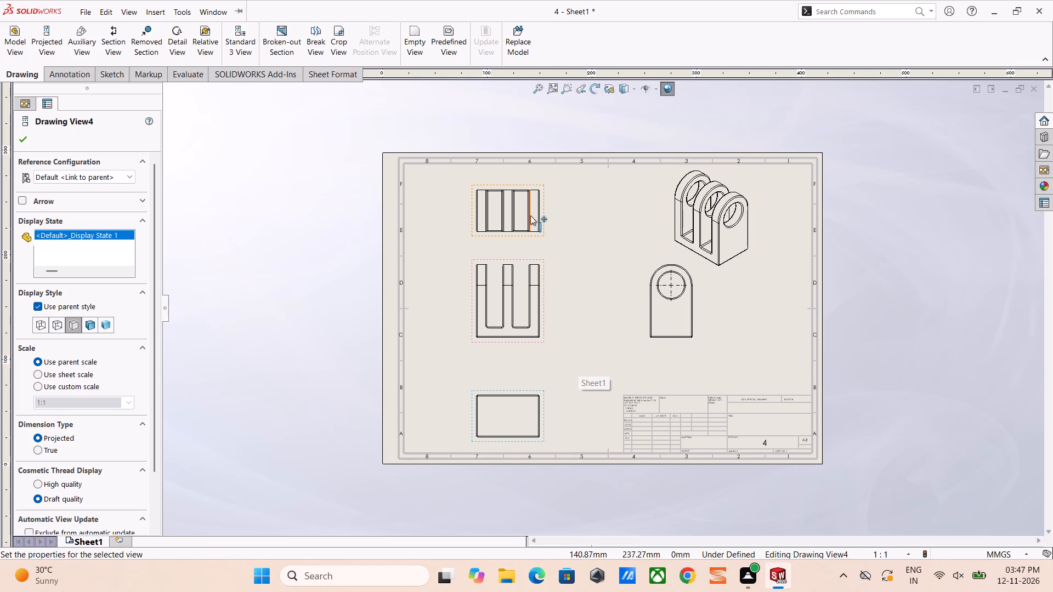
Delete the projected top view above the front view.
{"action": "left_click", "coordinate": [542, 223]}
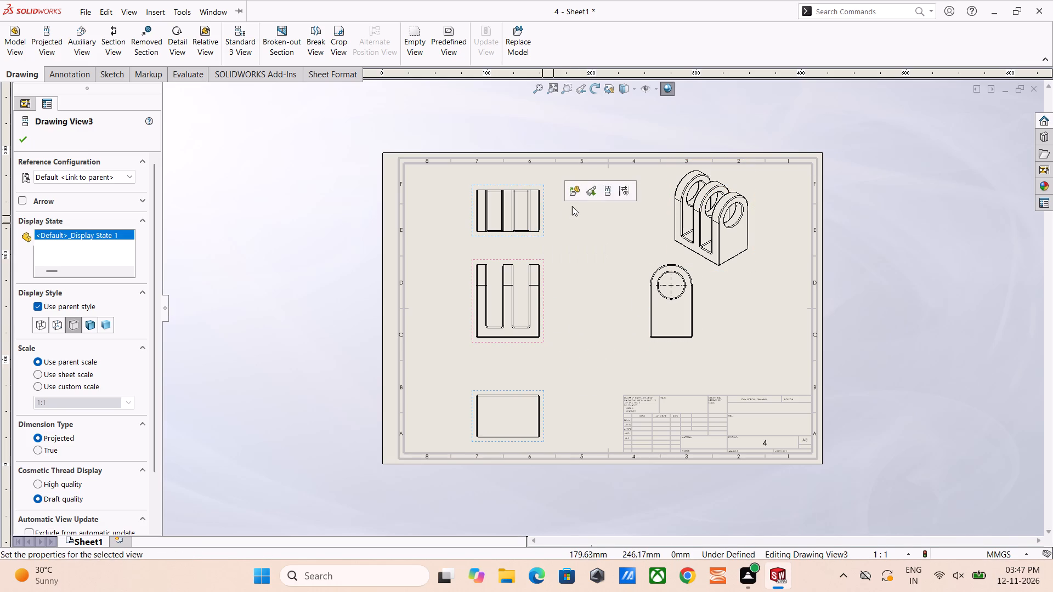
{"action": "right_click", "coordinate": [544, 224]}
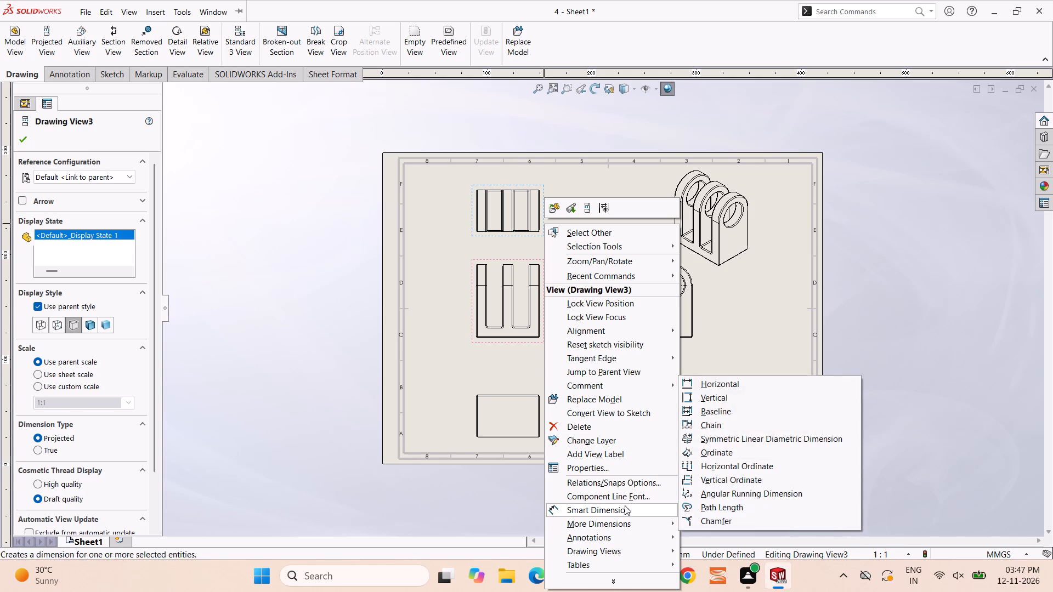
{"action": "left_click", "coordinate": [557, 429]}
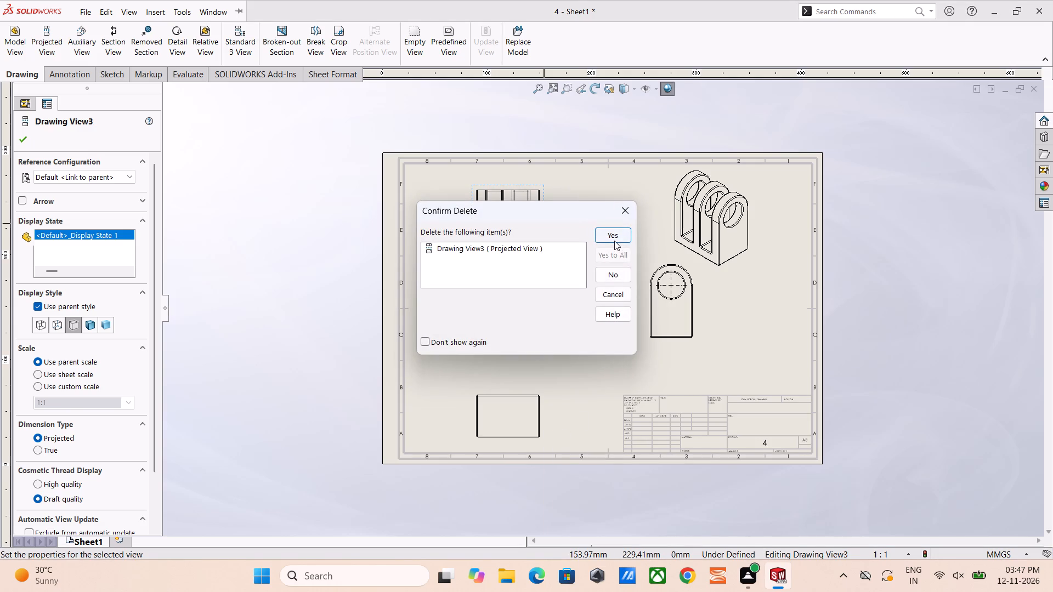
{"action": "left_click", "coordinate": [614, 241]}
Rearrange the views with the front and side views along the sheet's top, and the bottom and isometric views beneath them.
{"action": "left_click_drag", "start_coordinate": [544, 274], "coordinate": [542, 207]}
{"action": "left_click_drag", "start_coordinate": [758, 241], "coordinate": [726, 369]}
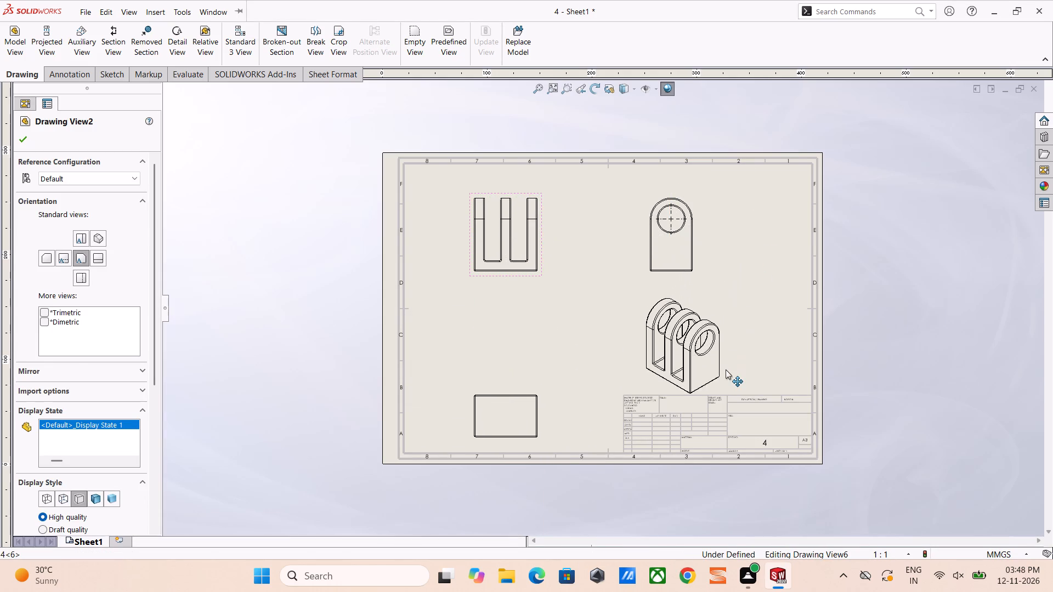
{"action": "left_click_drag", "start_coordinate": [726, 369], "coordinate": [726, 356]}
{"action": "left_click_drag", "start_coordinate": [531, 390], "coordinate": [536, 307]}
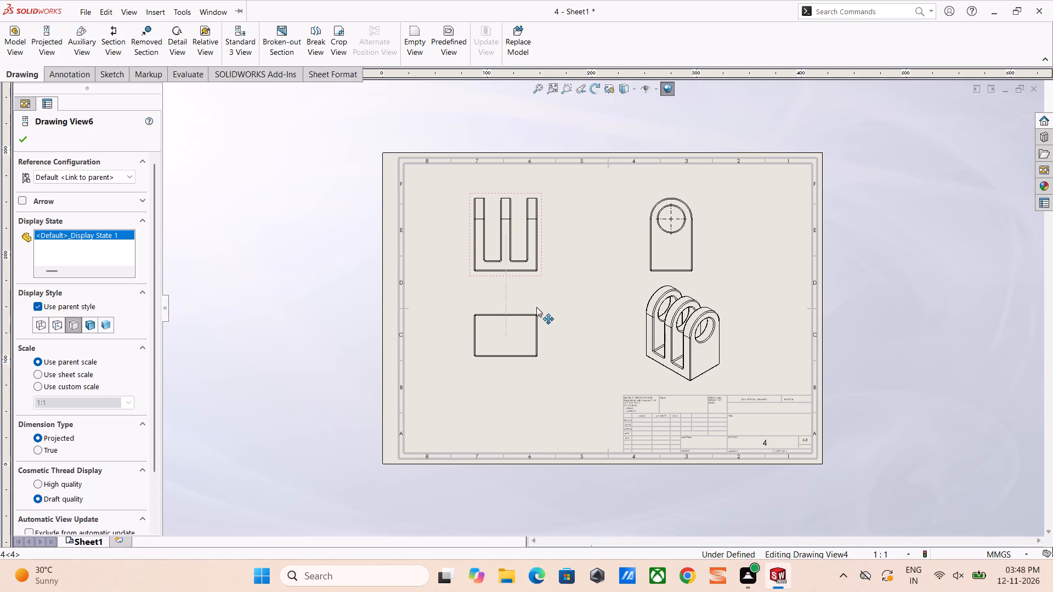
{"action": "left_click_drag", "start_coordinate": [536, 307], "coordinate": [541, 312]}
{"action": "left_click_drag", "start_coordinate": [542, 238], "coordinate": [554, 227]}
{"action": "left_click", "coordinate": [727, 339]}
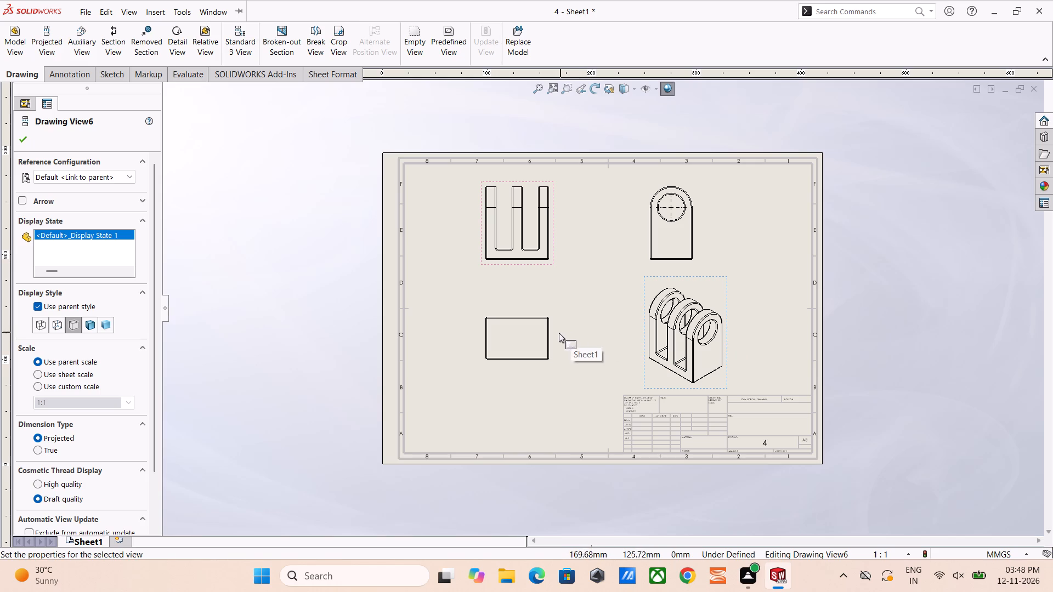
{"action": "left_click_drag", "start_coordinate": [558, 335], "coordinate": [558, 344]}
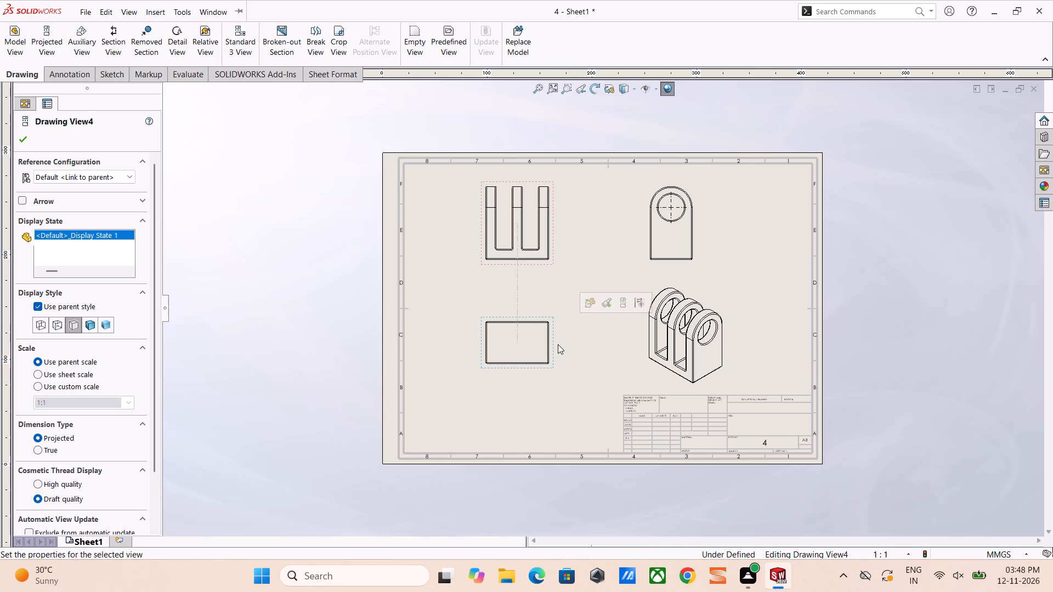
{"action": "left_click", "coordinate": [321, 315]}
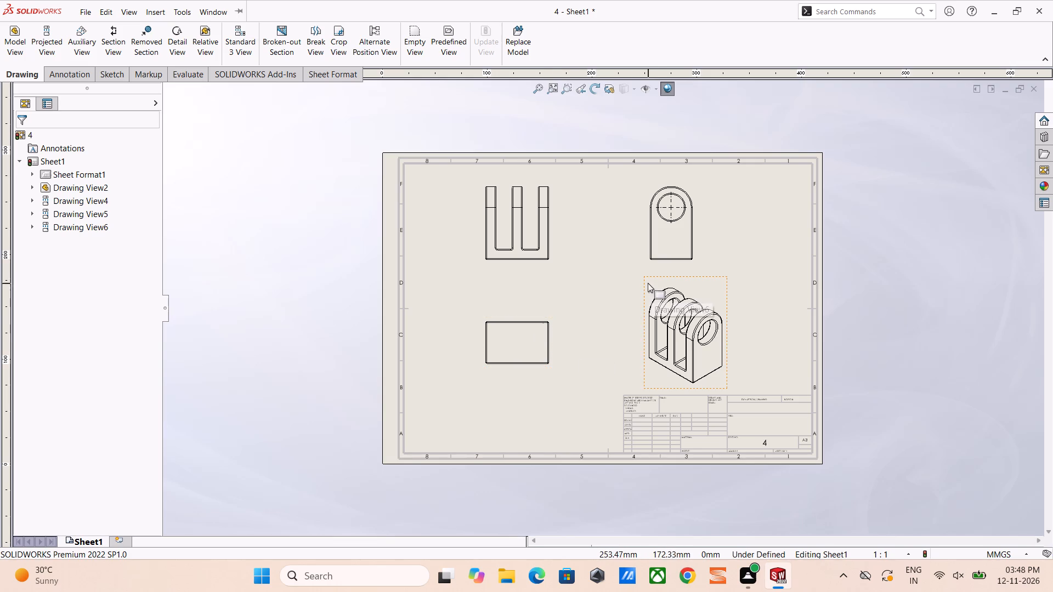
Move the isometric view next to the bottom view, just above the title block's left end.
{"action": "left_click_drag", "start_coordinate": [644, 280], "coordinate": [561, 291]}
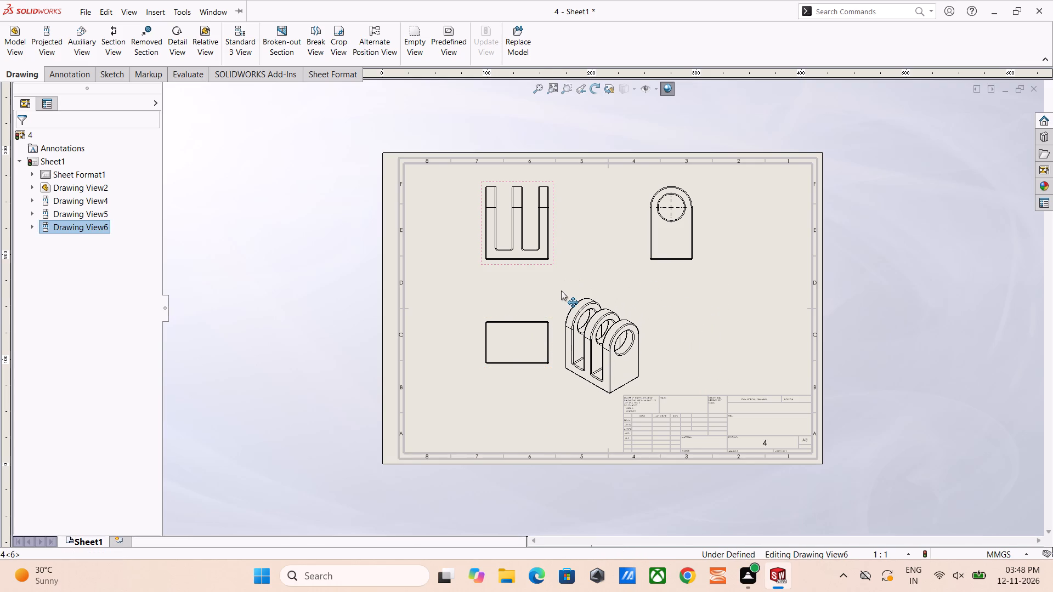
{"action": "left_click_drag", "start_coordinate": [561, 291], "coordinate": [561, 291]}
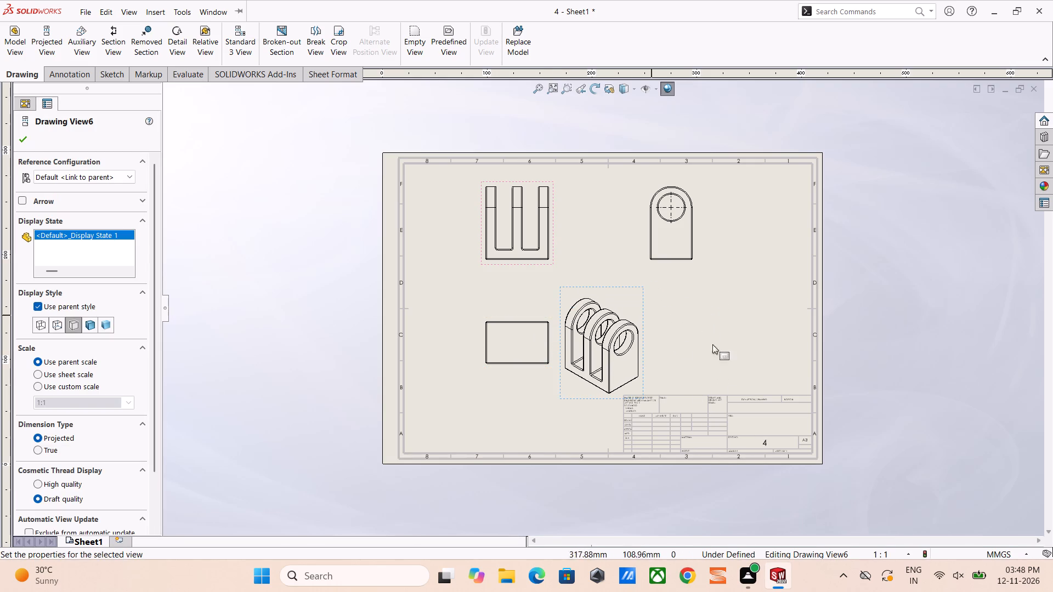
Move the isometric view beneath the side view, just above the title block.
{"action": "left_click_drag", "start_coordinate": [639, 288], "coordinate": [647, 288]}
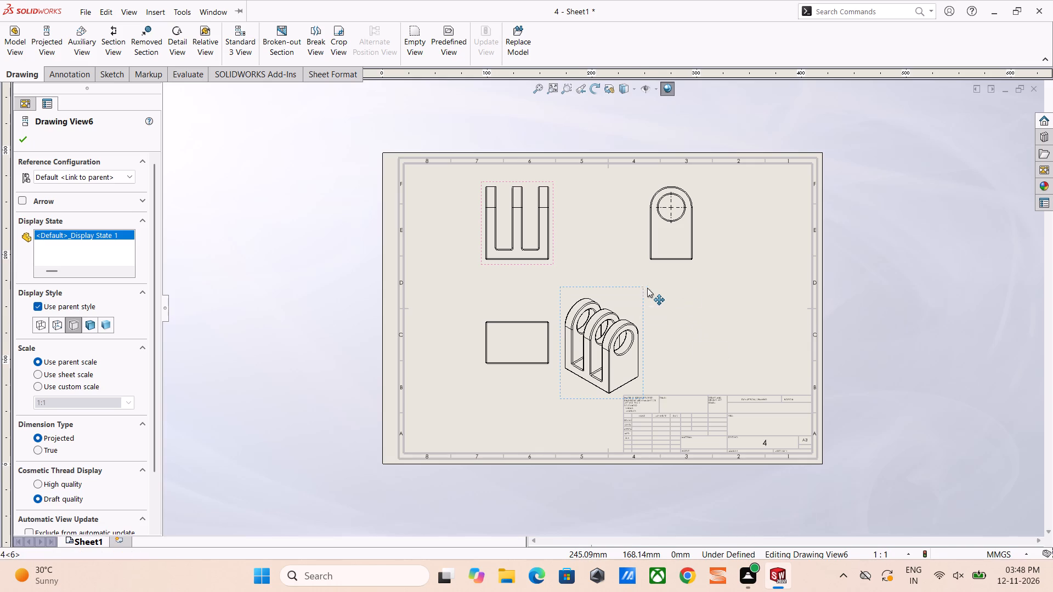
{"action": "left_click_drag", "start_coordinate": [647, 288], "coordinate": [718, 274]}
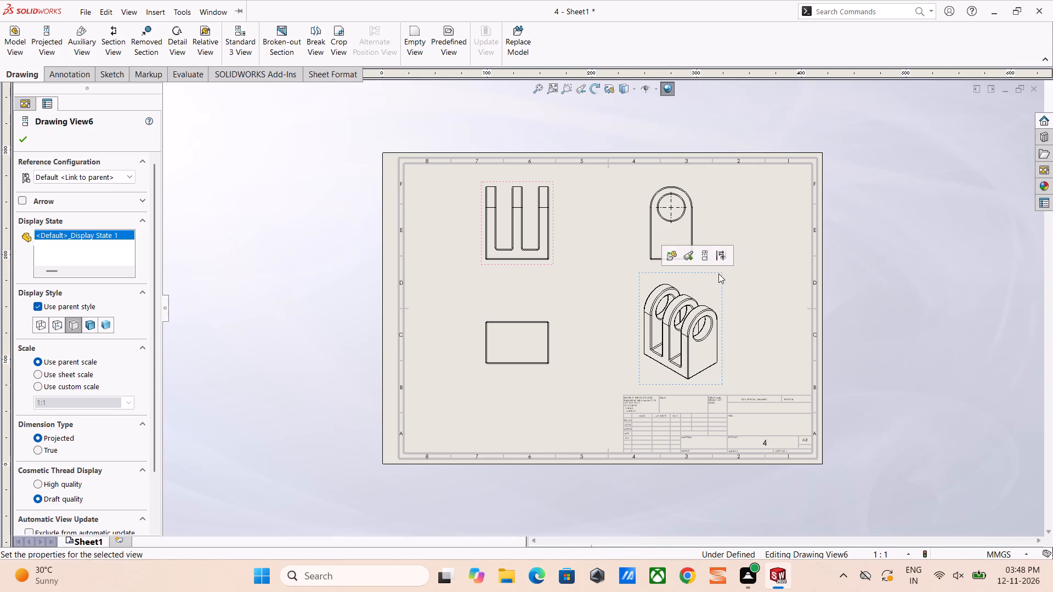
{"action": "left_click", "coordinate": [906, 318]}
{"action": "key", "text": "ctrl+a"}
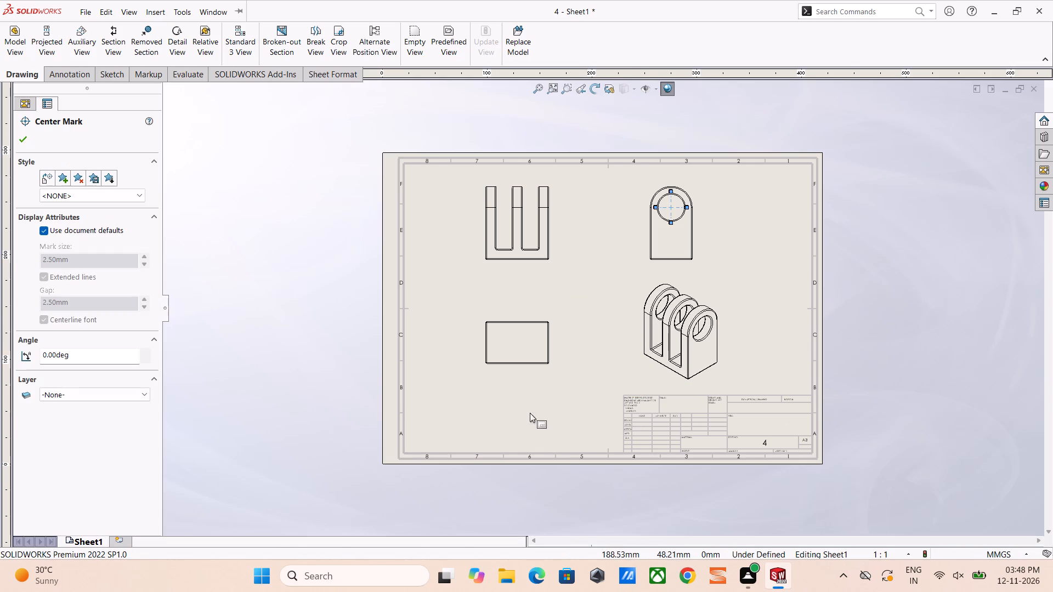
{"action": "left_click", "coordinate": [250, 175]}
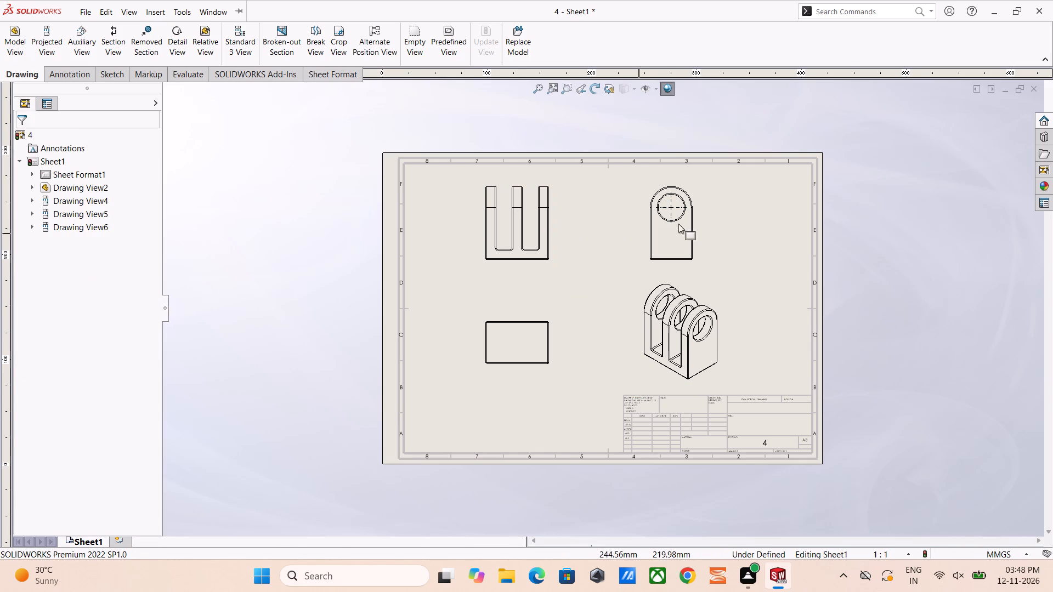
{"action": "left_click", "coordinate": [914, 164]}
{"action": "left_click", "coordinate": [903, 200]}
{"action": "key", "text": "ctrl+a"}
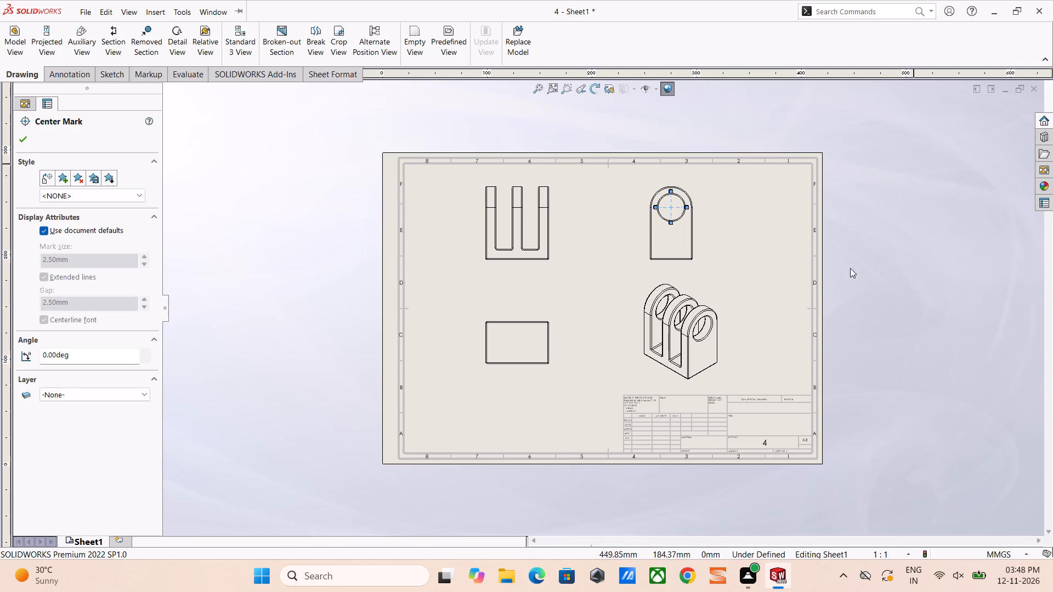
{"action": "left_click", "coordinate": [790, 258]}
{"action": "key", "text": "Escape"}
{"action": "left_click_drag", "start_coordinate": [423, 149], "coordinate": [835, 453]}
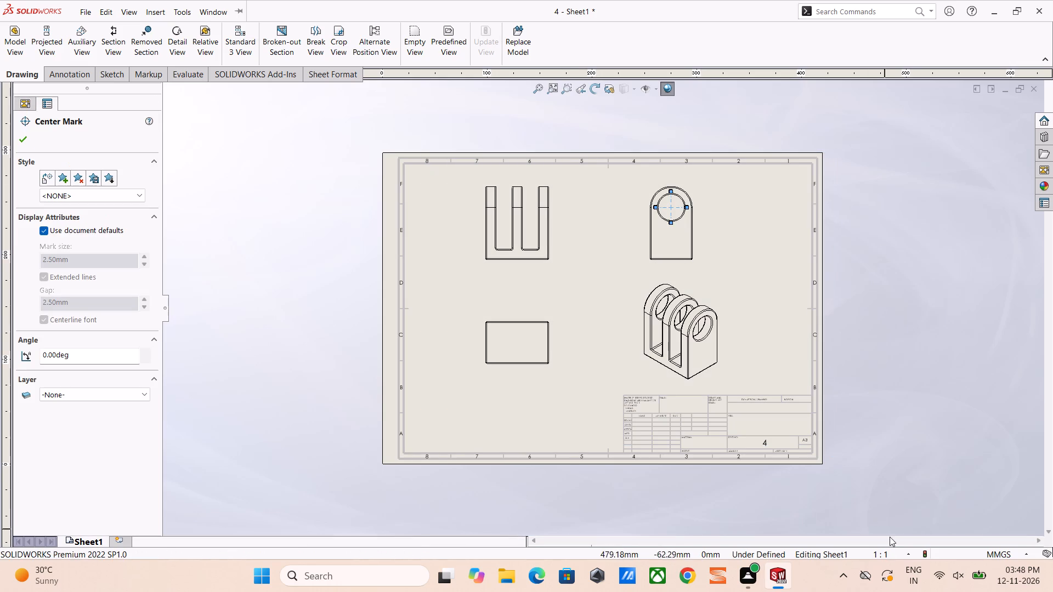
Set the display style of all four drawing views to Shaded With Edges.
{"action": "left_click_drag", "start_coordinate": [724, 270], "coordinate": [725, 275]}
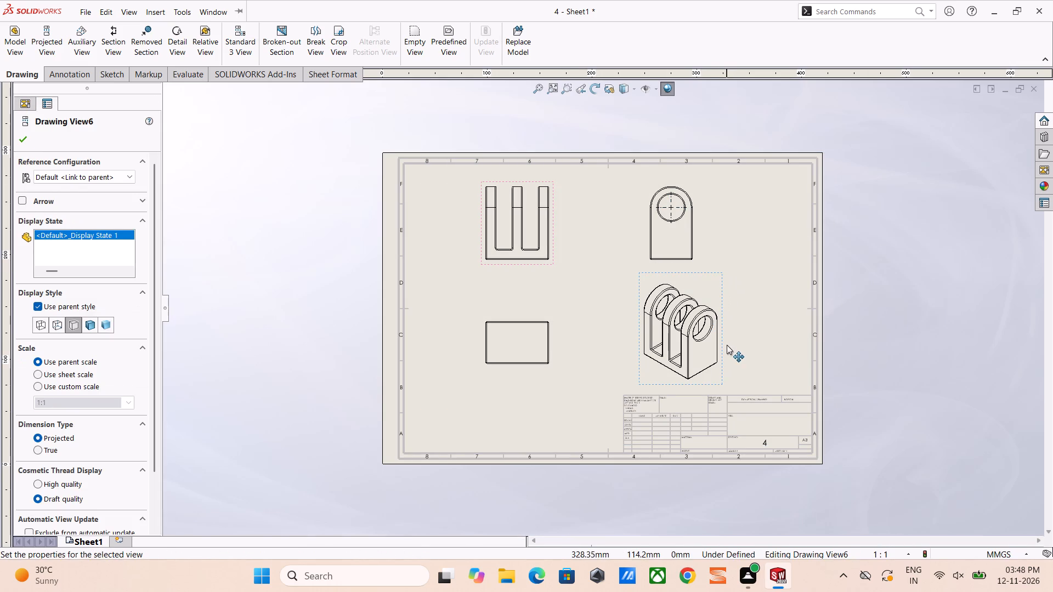
{"action": "left_click", "coordinate": [727, 345], "text": "ctrl"}
{"action": "left_click", "coordinate": [701, 226], "text": "ctrl"}
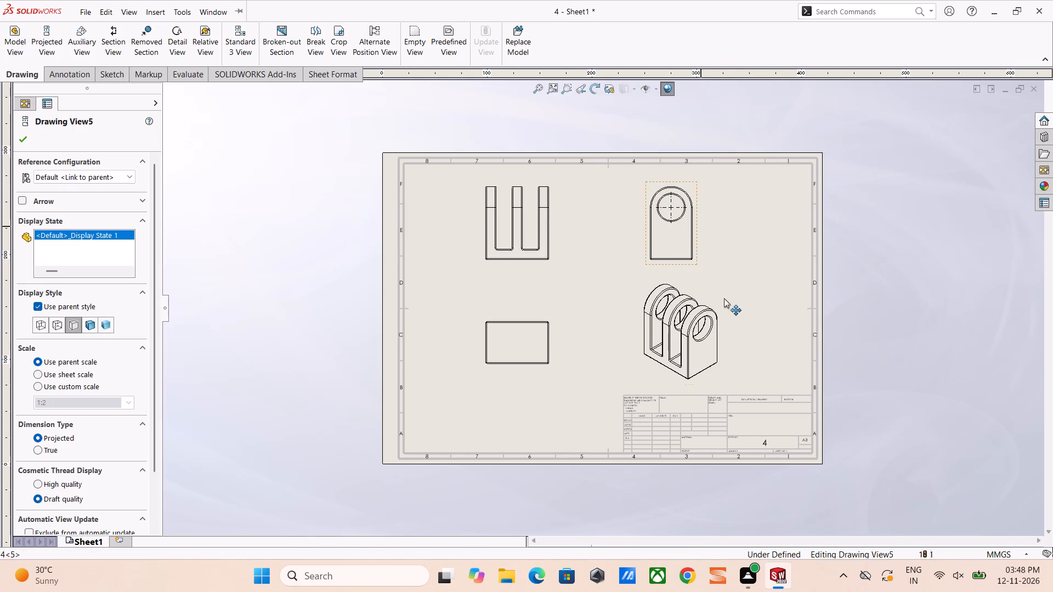
{"action": "left_click", "coordinate": [728, 357], "text": "ctrl"}
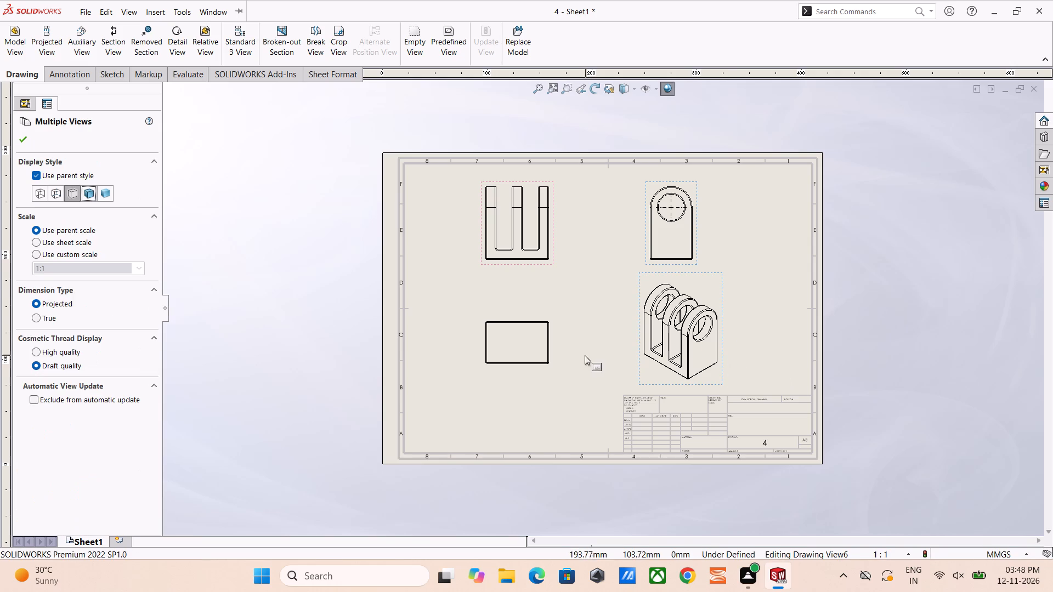
{"action": "left_click", "coordinate": [555, 344], "text": "ctrl"}
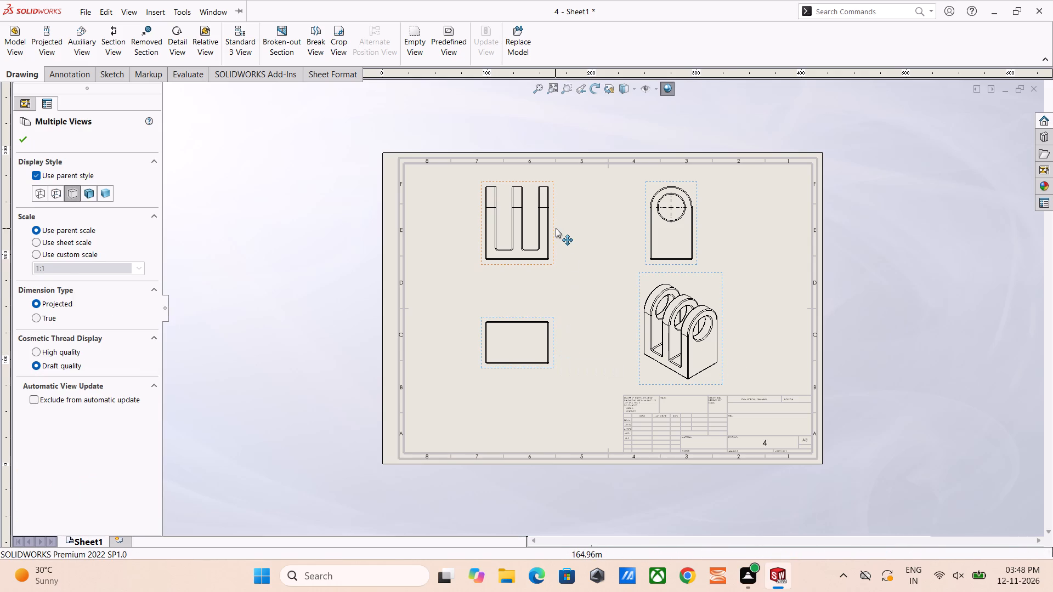
{"action": "left_click", "coordinate": [556, 227], "text": "ctrl"}
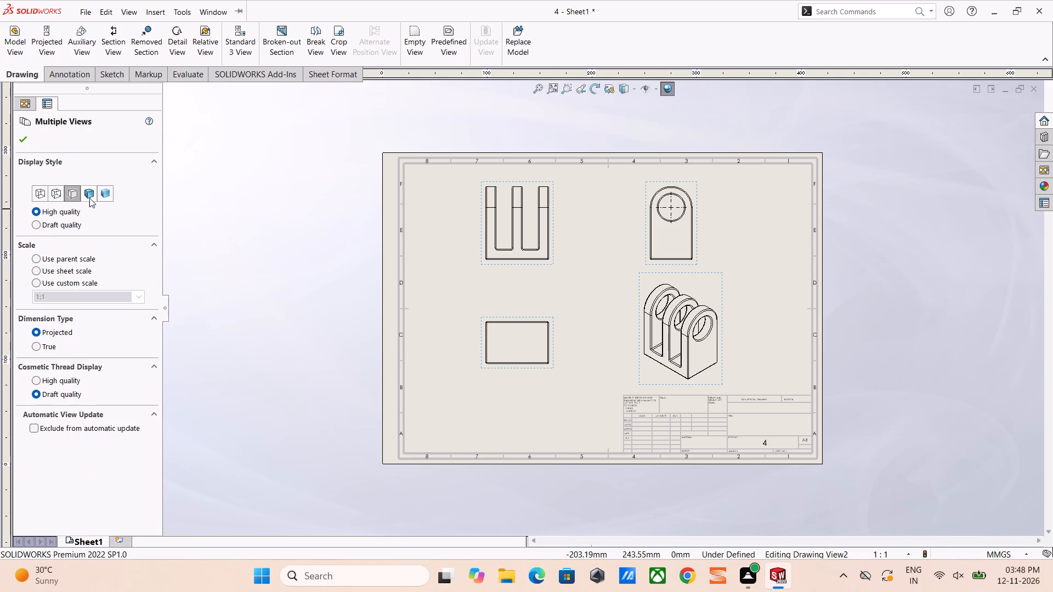
{"action": "left_click", "coordinate": [89, 198]}
{"action": "left_click", "coordinate": [213, 226]}
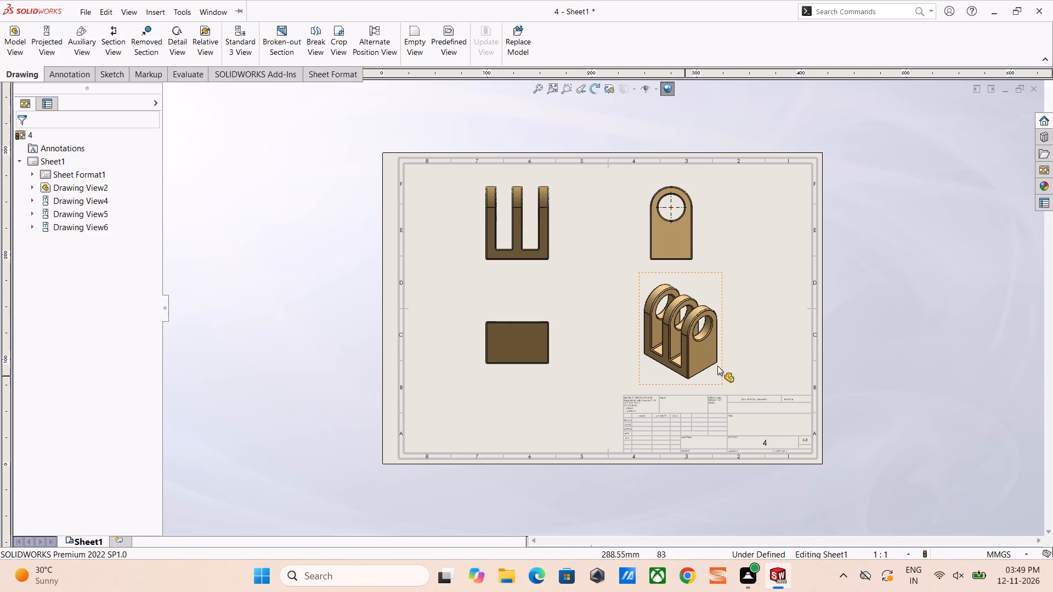
Dimension the bottom view's overall depth beside it and its overall width beneath it.
{"action": "right_click_drag", "start_coordinate": [890, 332], "coordinate": [868, 182]}
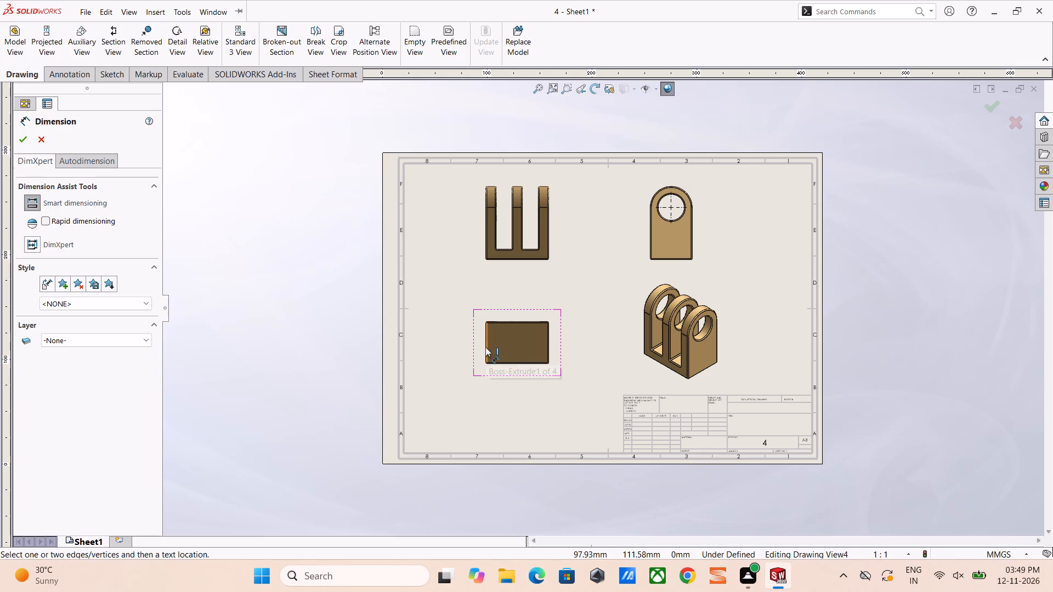
{"action": "left_click", "coordinate": [485, 347]}
{"action": "scroll", "coordinate": [466, 334], "scroll_direction": "down", "scroll_amount": 3}
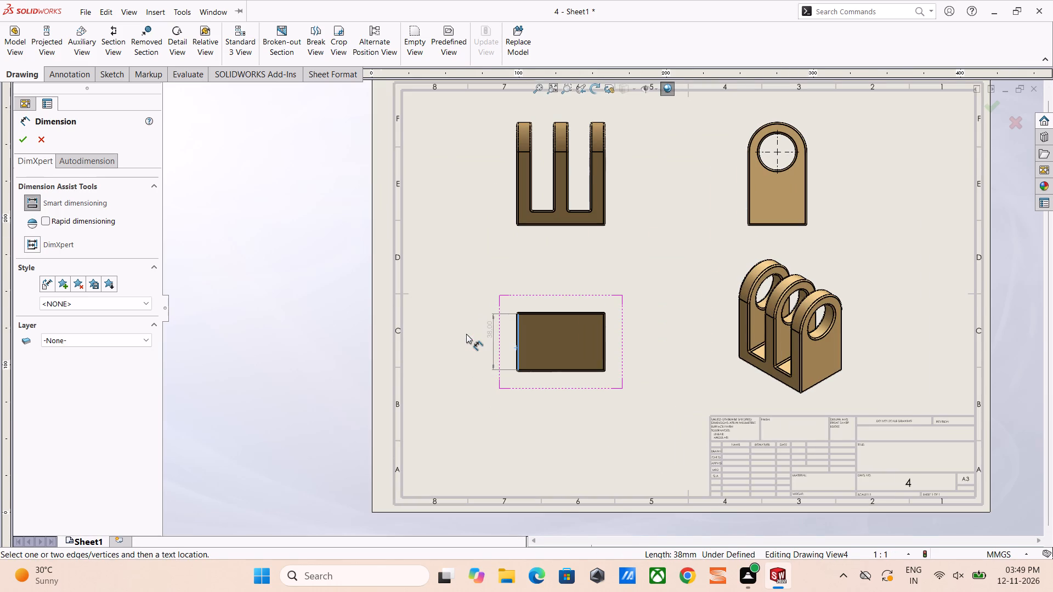
{"action": "key", "text": "Escape"}
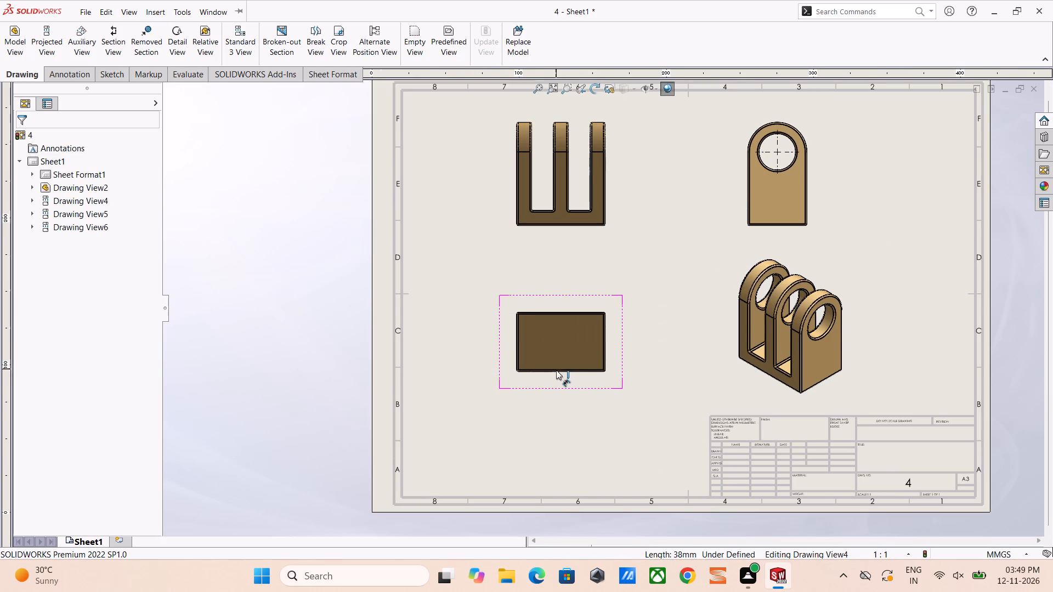
{"action": "scroll", "coordinate": [556, 373], "scroll_direction": "down", "scroll_amount": 6}
{"action": "left_click", "coordinate": [546, 341]}
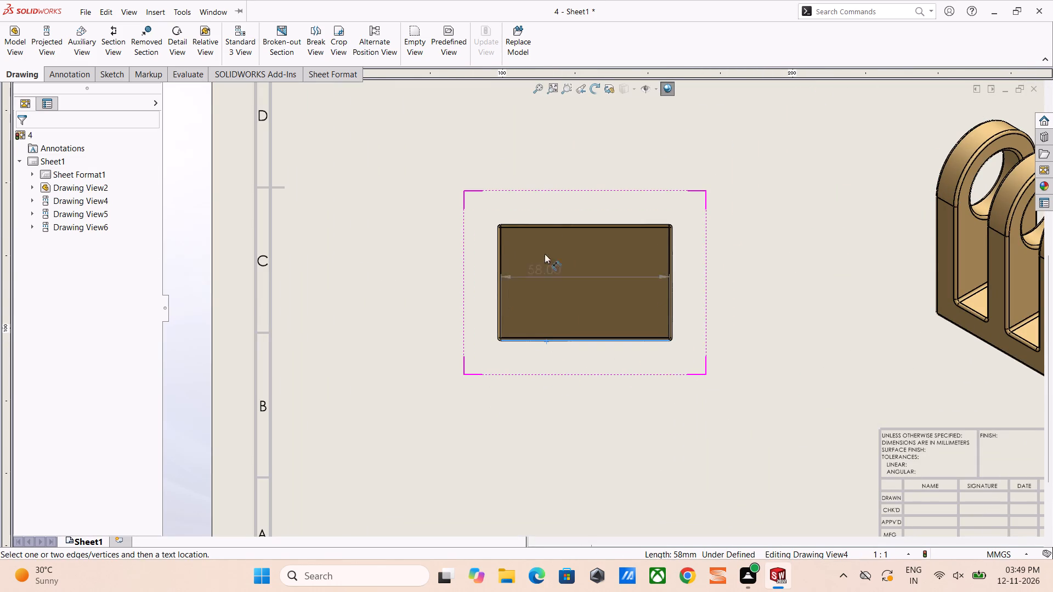
{"action": "left_click", "coordinate": [545, 225]}
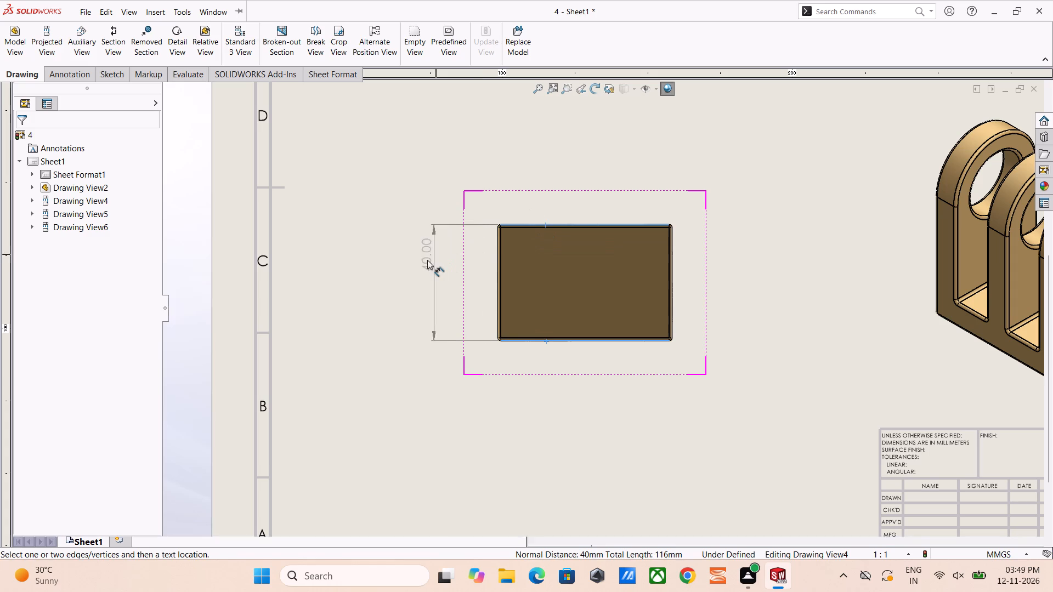
{"action": "left_click", "coordinate": [427, 266]}
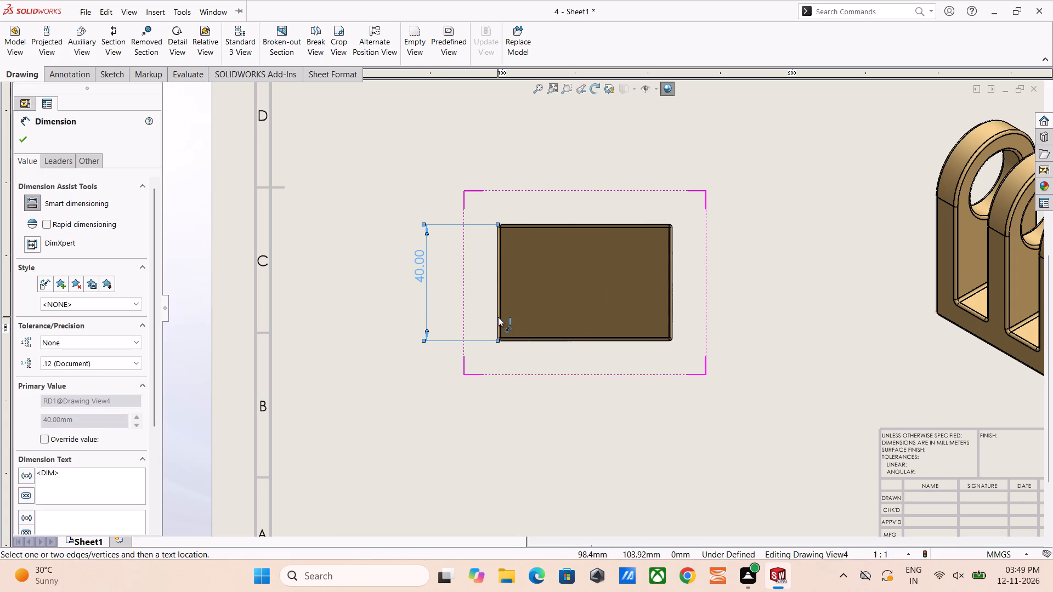
{"action": "left_click", "coordinate": [498, 317]}
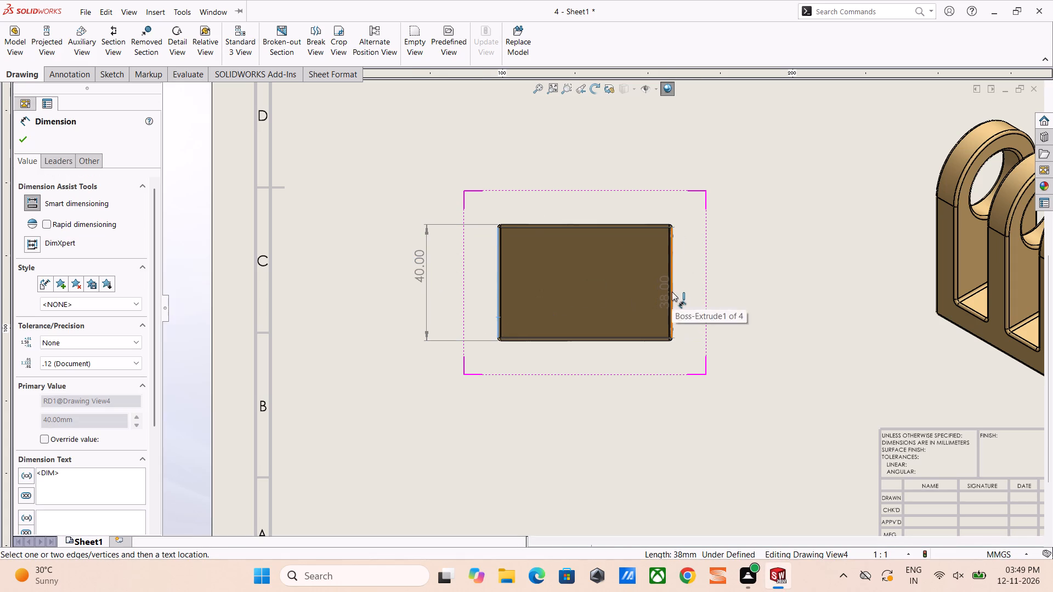
{"action": "left_click", "coordinate": [672, 292]}
{"action": "left_click", "coordinate": [598, 381]}
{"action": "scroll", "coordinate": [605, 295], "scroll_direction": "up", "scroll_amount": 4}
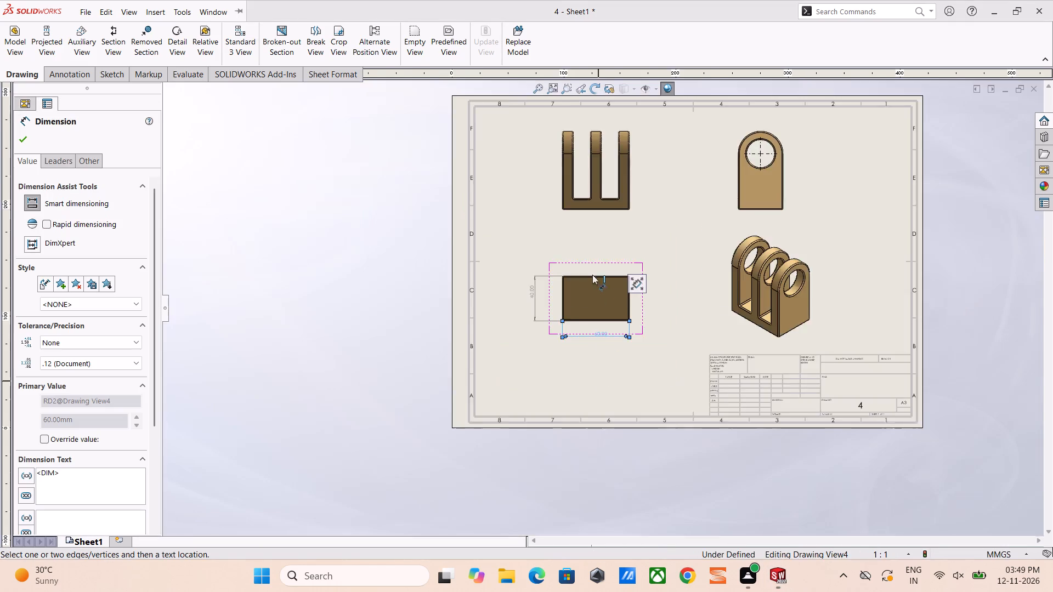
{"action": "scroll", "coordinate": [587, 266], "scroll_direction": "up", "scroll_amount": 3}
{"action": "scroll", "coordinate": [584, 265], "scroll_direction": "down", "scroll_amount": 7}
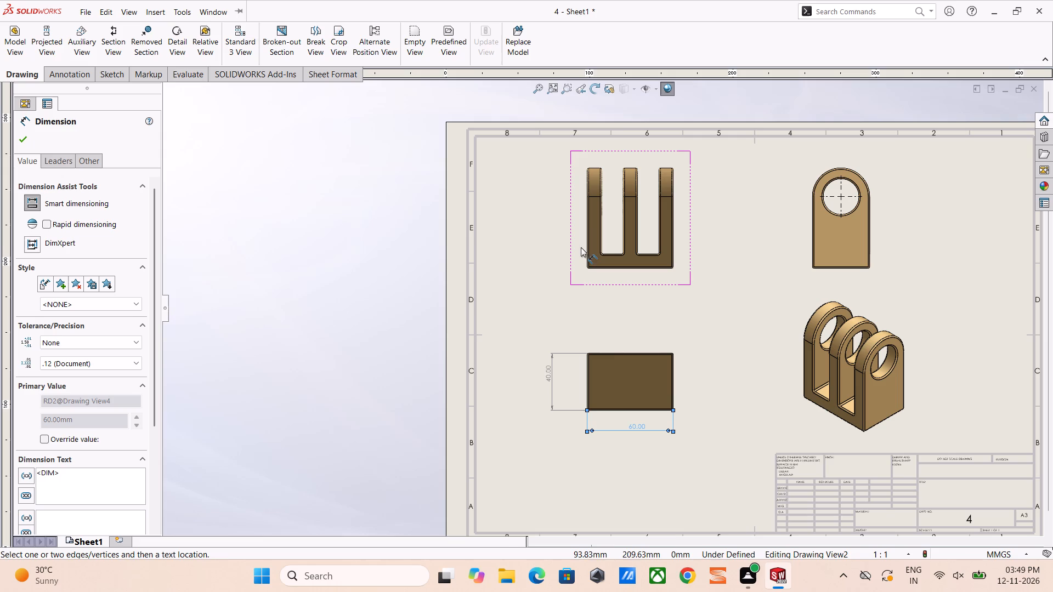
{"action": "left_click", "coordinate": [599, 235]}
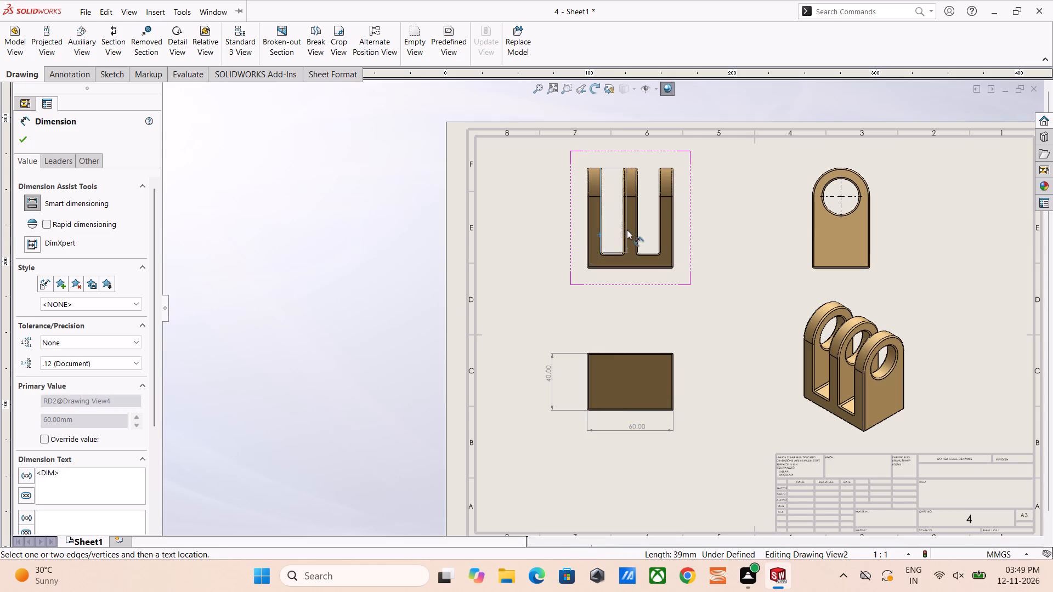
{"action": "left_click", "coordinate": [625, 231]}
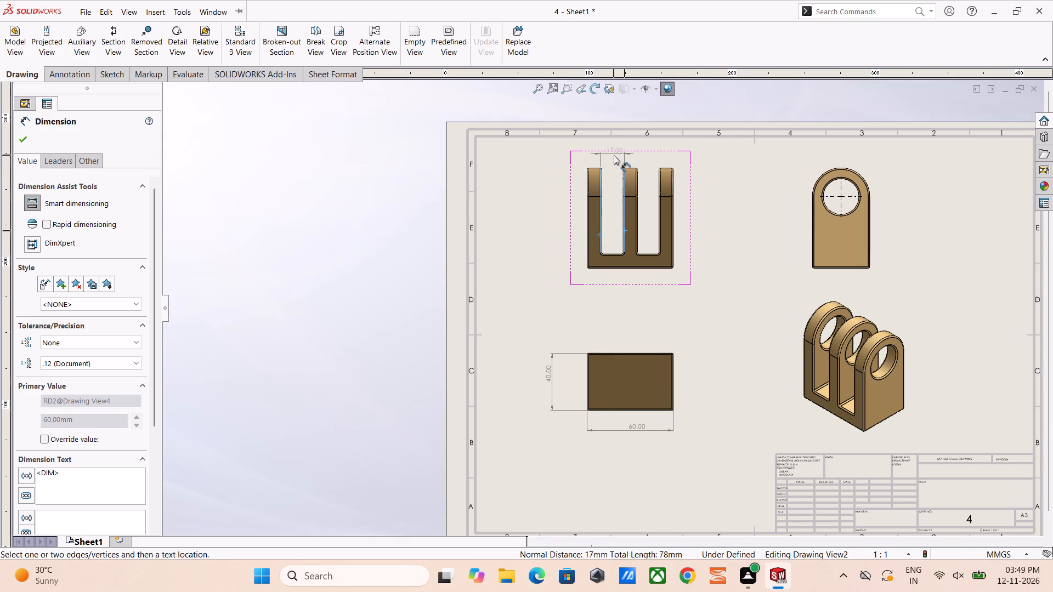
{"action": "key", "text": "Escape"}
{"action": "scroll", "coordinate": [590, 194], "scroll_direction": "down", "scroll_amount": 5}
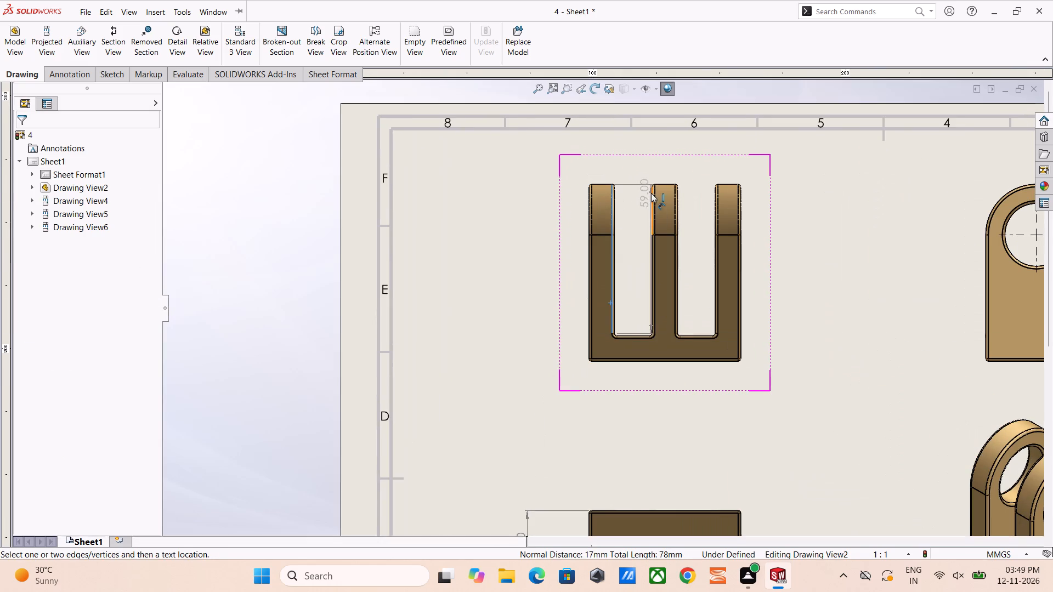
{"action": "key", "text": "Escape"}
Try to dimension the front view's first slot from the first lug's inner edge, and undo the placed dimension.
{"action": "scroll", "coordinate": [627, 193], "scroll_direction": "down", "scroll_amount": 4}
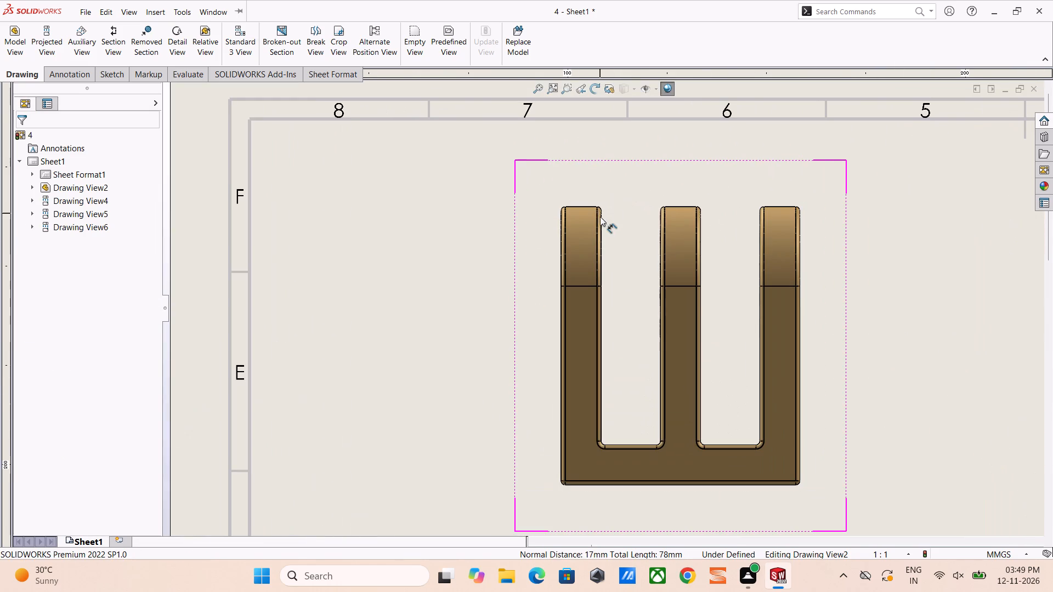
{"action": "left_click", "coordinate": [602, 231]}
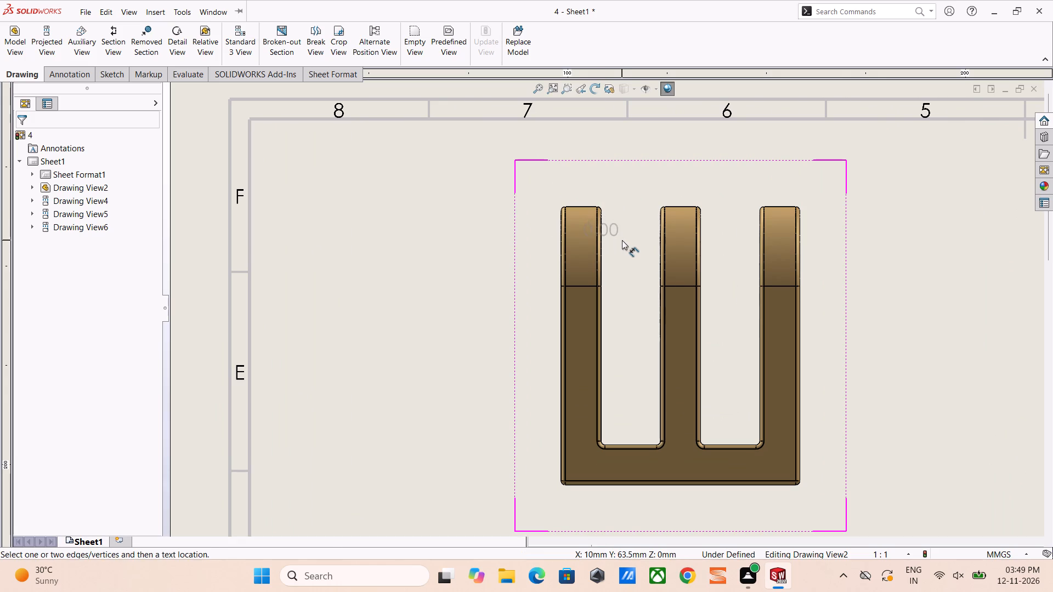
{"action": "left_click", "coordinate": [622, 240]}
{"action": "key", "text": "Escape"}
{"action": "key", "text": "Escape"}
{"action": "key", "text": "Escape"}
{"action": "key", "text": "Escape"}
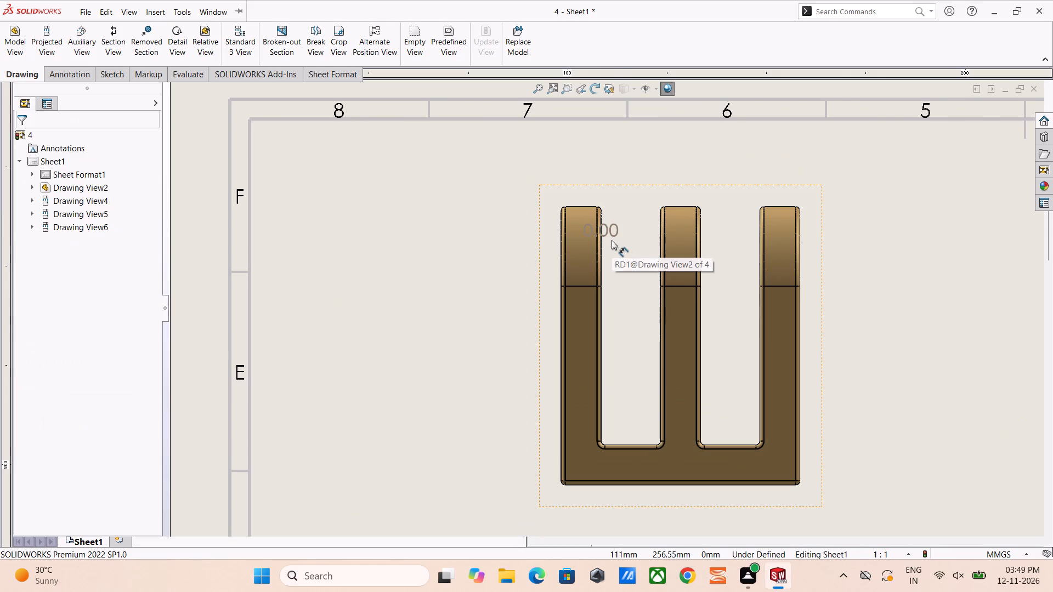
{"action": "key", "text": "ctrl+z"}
Dimension the width of the slot between the first two lugs, placing it above the front view.
{"action": "scroll", "coordinate": [608, 237], "scroll_direction": "down", "scroll_amount": 1}
{"action": "right_click_drag", "start_coordinate": [609, 237], "coordinate": [603, 100]}
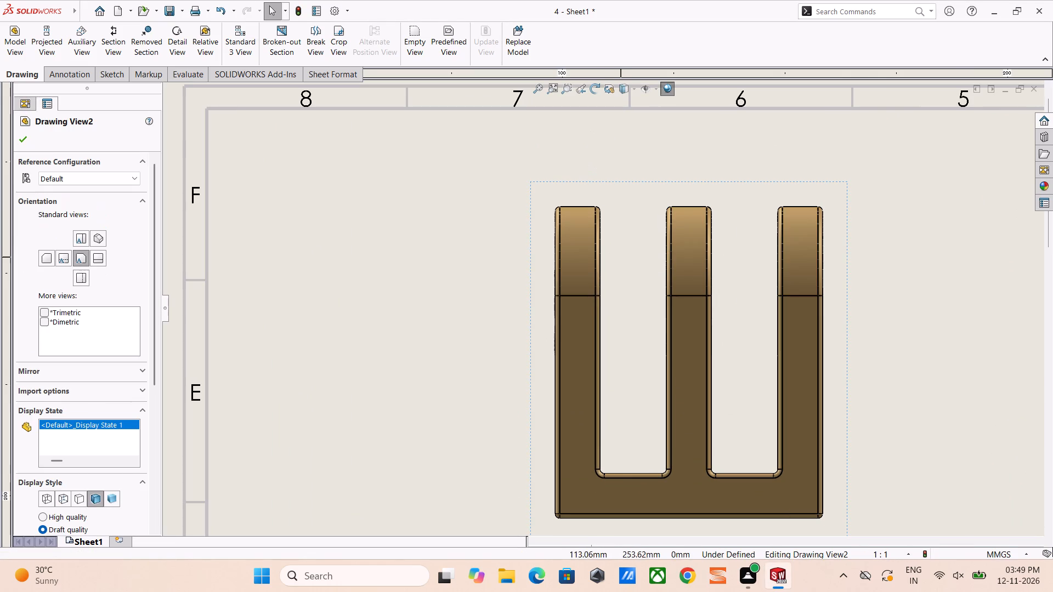
{"action": "left_click", "coordinate": [601, 265]}
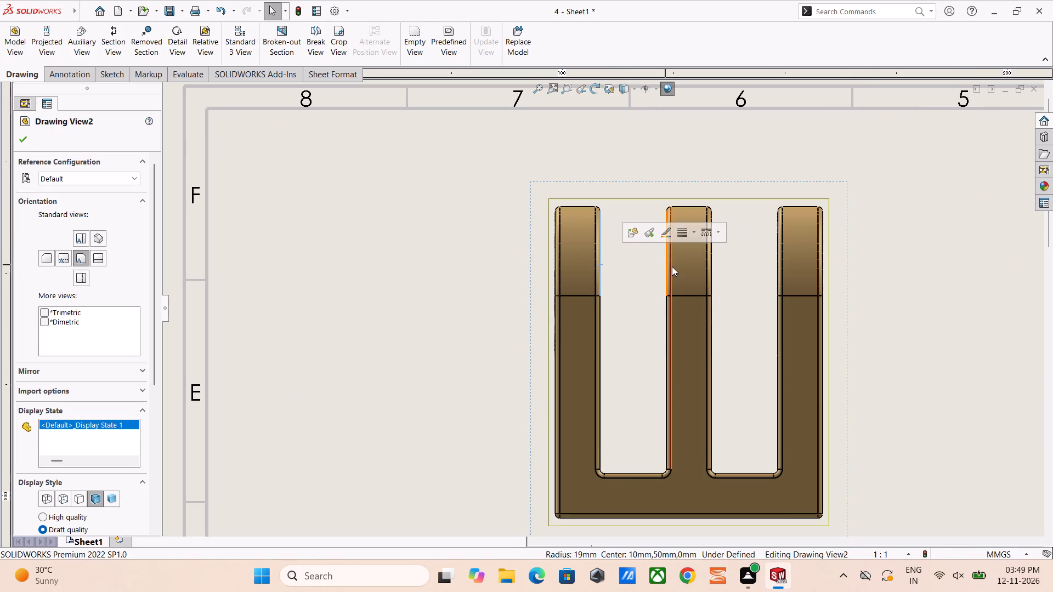
{"action": "left_click", "coordinate": [422, 273]}
{"action": "right_click_drag", "start_coordinate": [444, 292], "coordinate": [435, 166]}
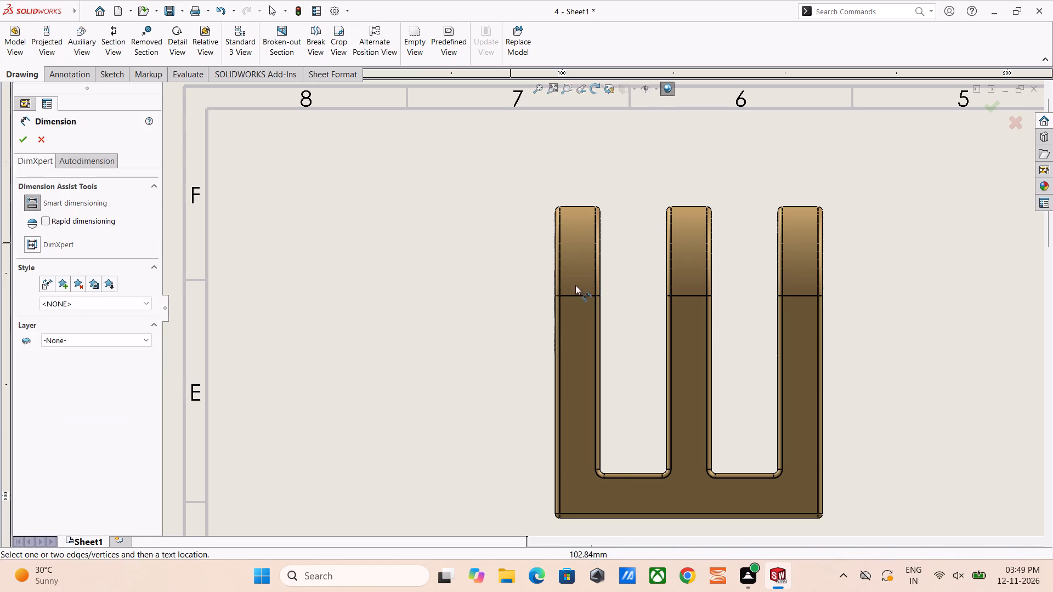
{"action": "left_click", "coordinate": [601, 324]}
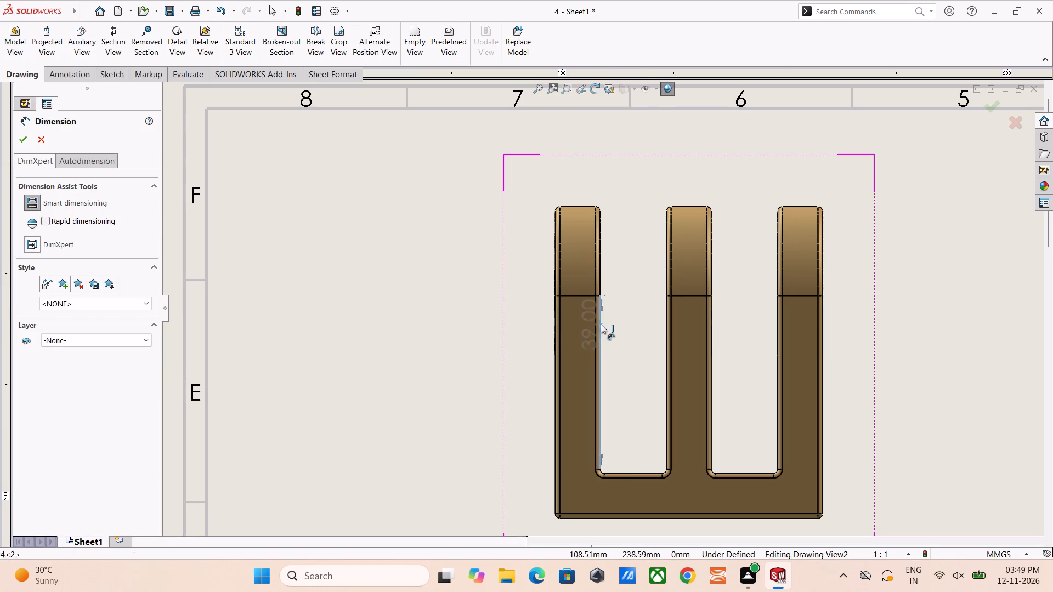
{"action": "left_click", "coordinate": [666, 328]}
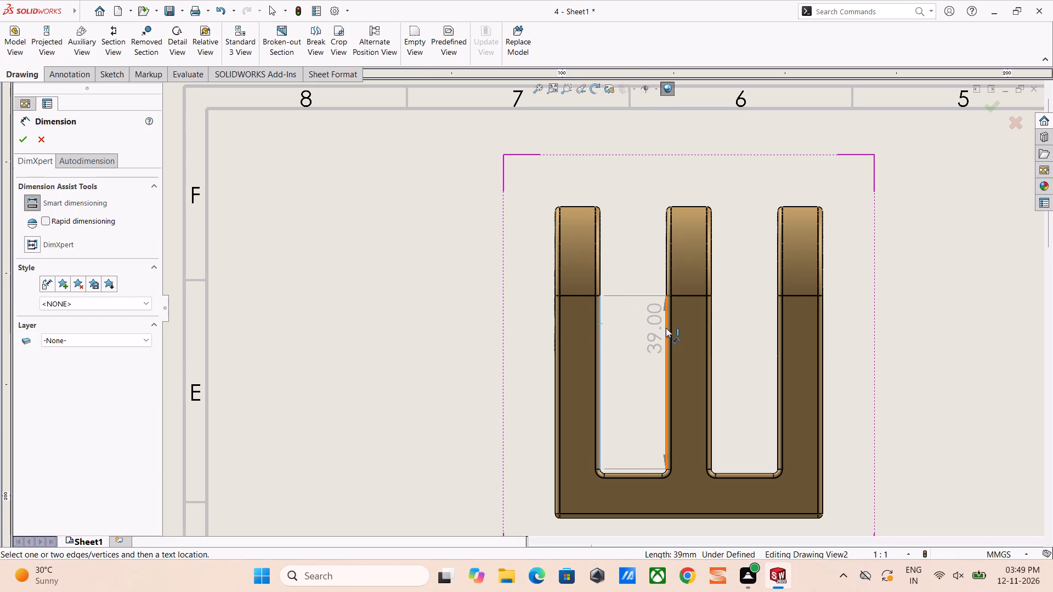
{"action": "left_click", "coordinate": [629, 179]}
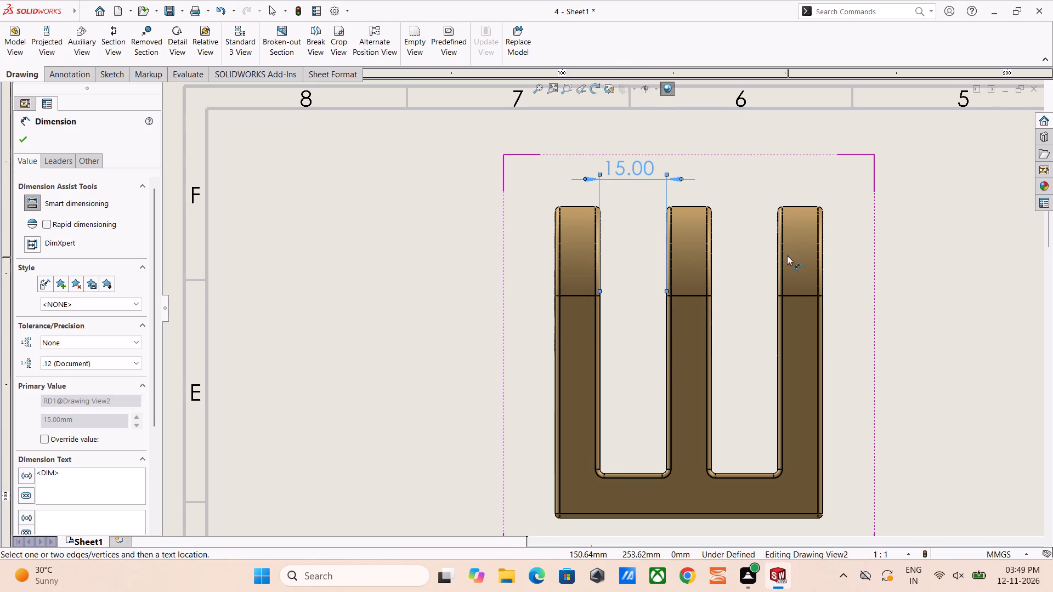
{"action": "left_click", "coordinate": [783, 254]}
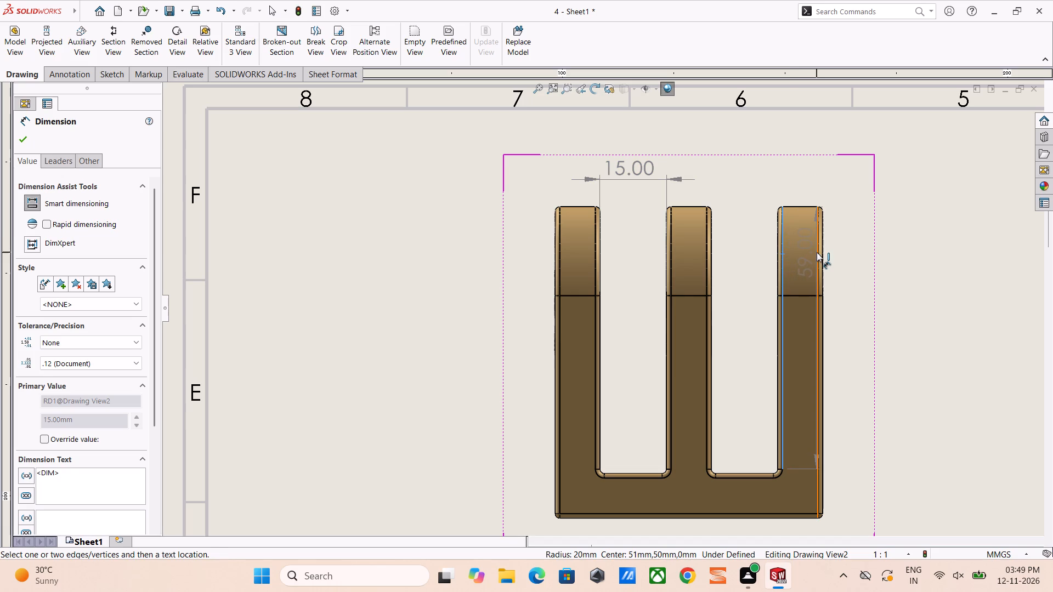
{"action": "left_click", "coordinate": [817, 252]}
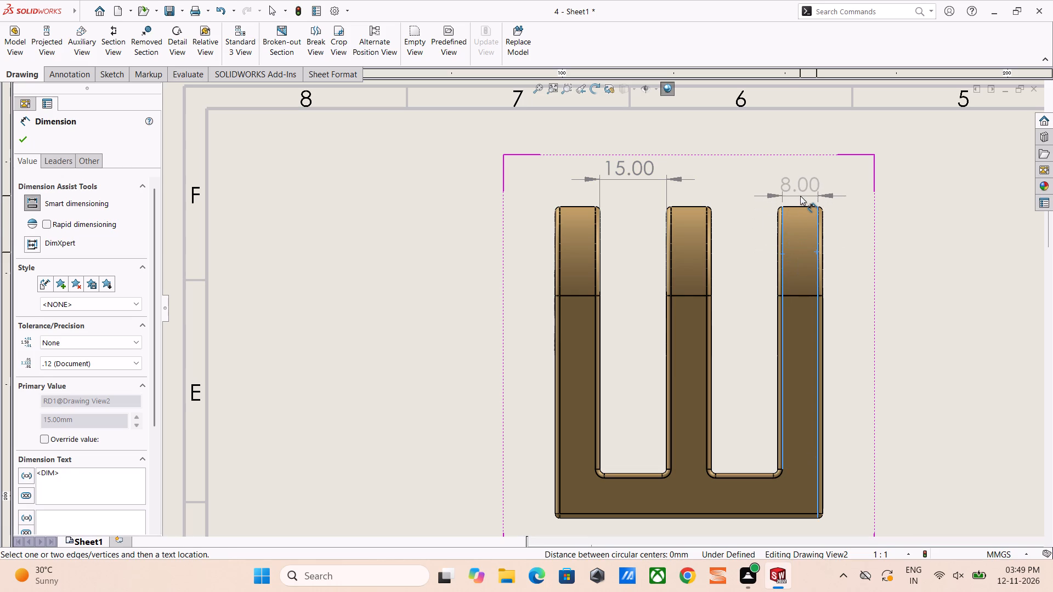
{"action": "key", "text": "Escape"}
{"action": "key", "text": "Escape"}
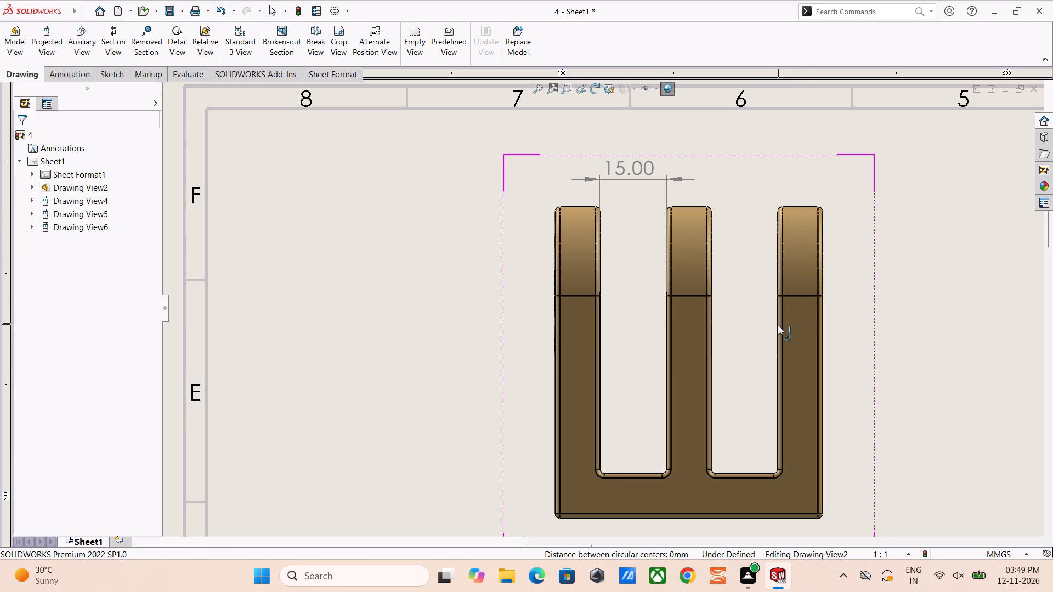
Dimension the third lug's full width between its outer side edges, placing the dimension above the front view.
{"action": "left_click", "coordinate": [778, 325]}
{"action": "left_click", "coordinate": [824, 326]}
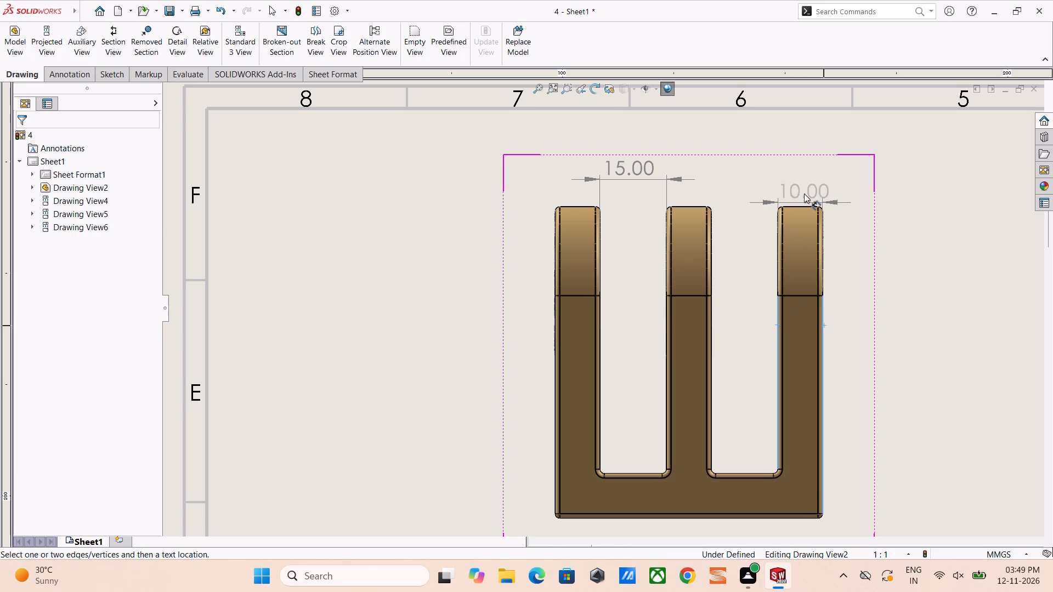
{"action": "left_click", "coordinate": [804, 182]}
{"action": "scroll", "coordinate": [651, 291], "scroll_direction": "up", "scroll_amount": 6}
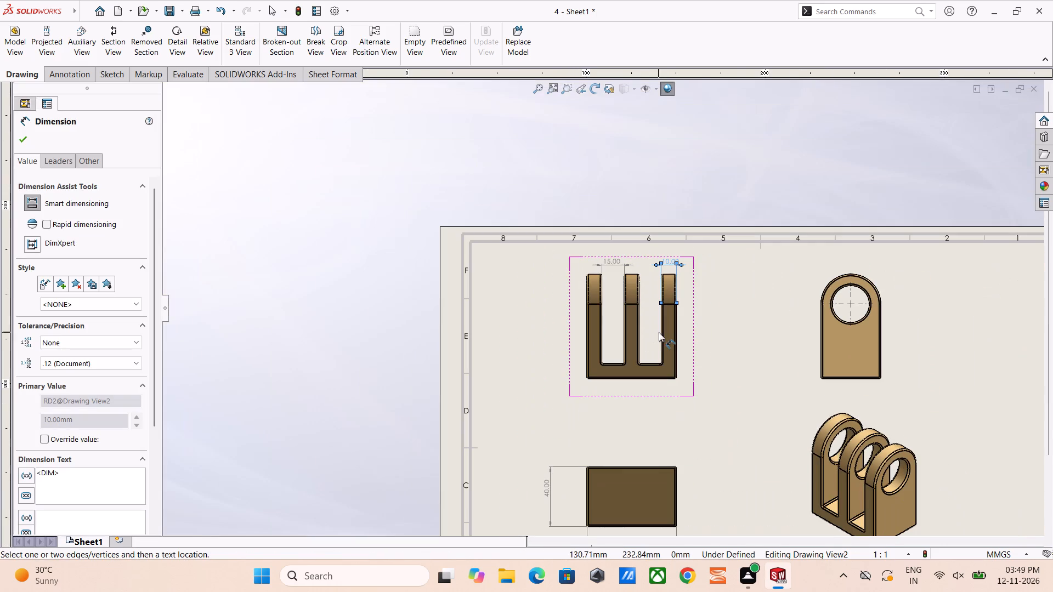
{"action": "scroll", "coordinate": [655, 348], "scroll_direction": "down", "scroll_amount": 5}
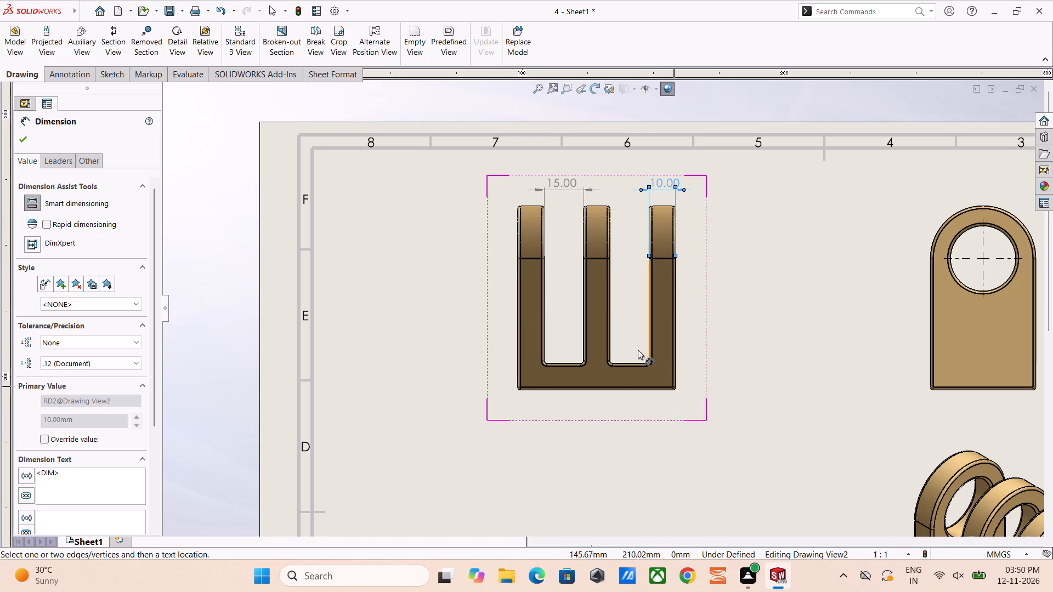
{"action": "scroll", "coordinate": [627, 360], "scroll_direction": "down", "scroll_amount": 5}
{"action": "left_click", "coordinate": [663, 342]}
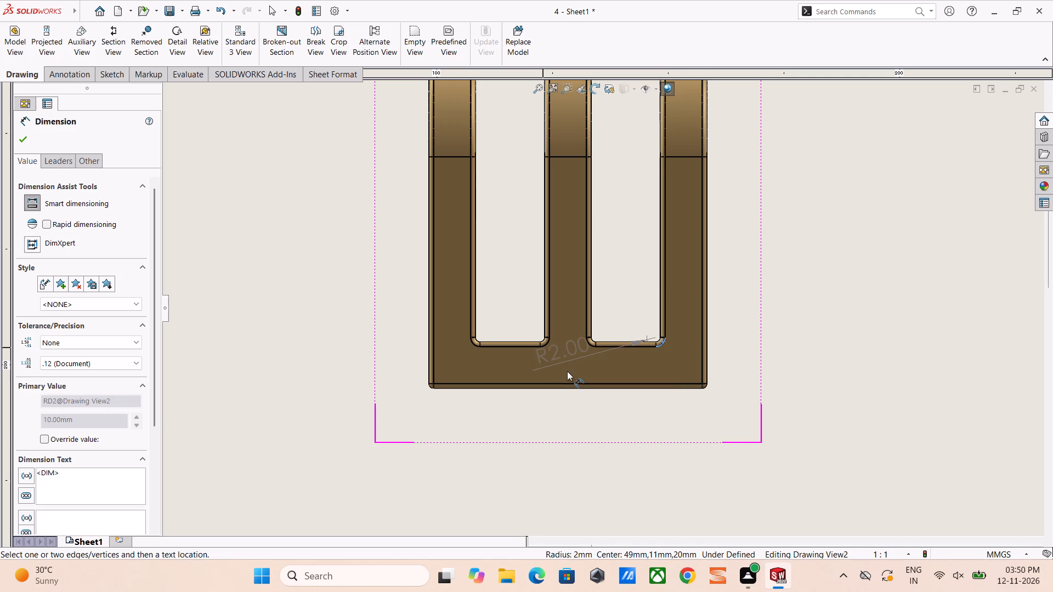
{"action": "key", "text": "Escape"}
Dimension the radius of the fillet on the first lug's top outer corner, placing it beside the slot width dimension in the front view.
{"action": "scroll", "coordinate": [569, 377], "scroll_direction": "up", "scroll_amount": 3}
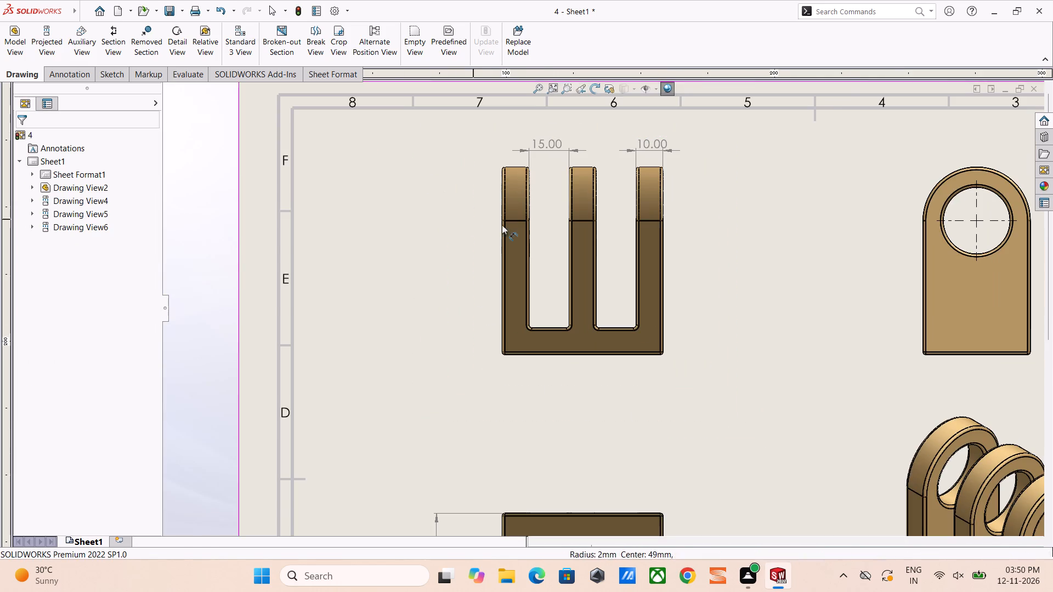
{"action": "scroll", "coordinate": [519, 223], "scroll_direction": "down", "scroll_amount": 10}
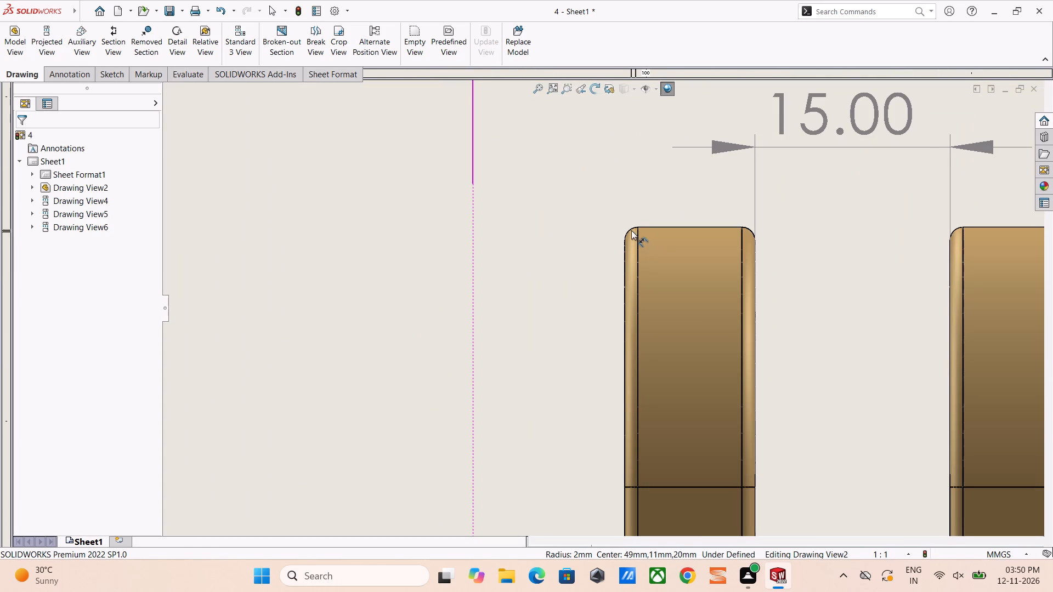
{"action": "left_click", "coordinate": [629, 230]}
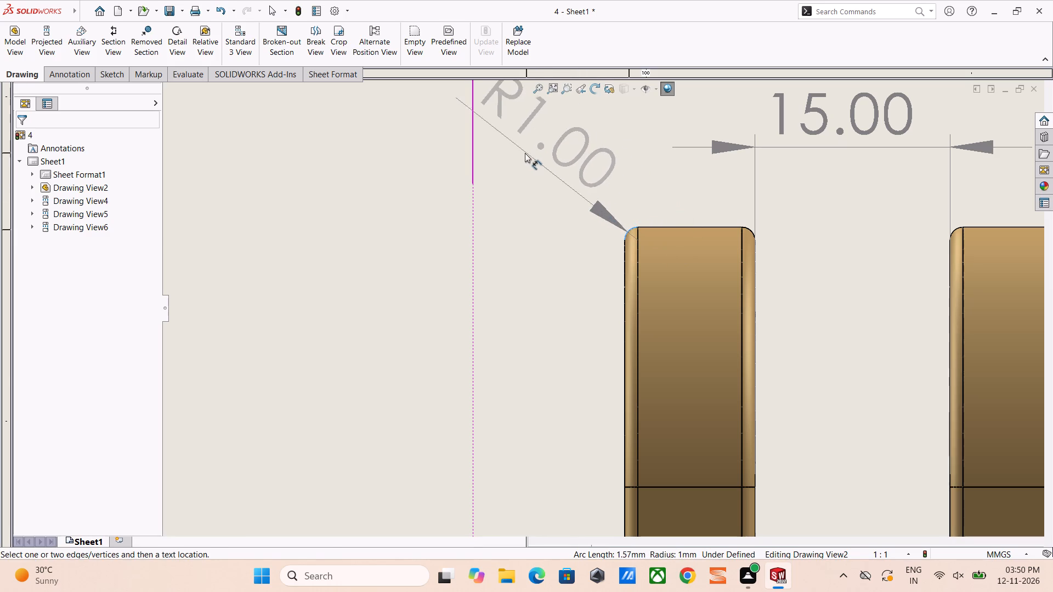
{"action": "left_click", "coordinate": [525, 153]}
{"action": "scroll", "coordinate": [593, 197], "scroll_direction": "up", "scroll_amount": 8}
{"action": "key", "text": "Escape"}
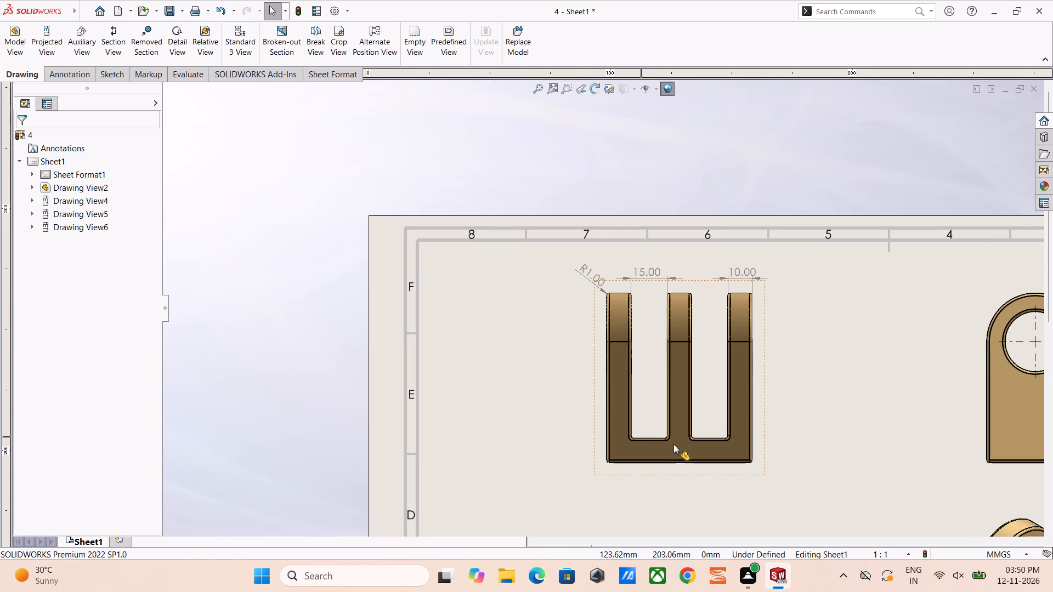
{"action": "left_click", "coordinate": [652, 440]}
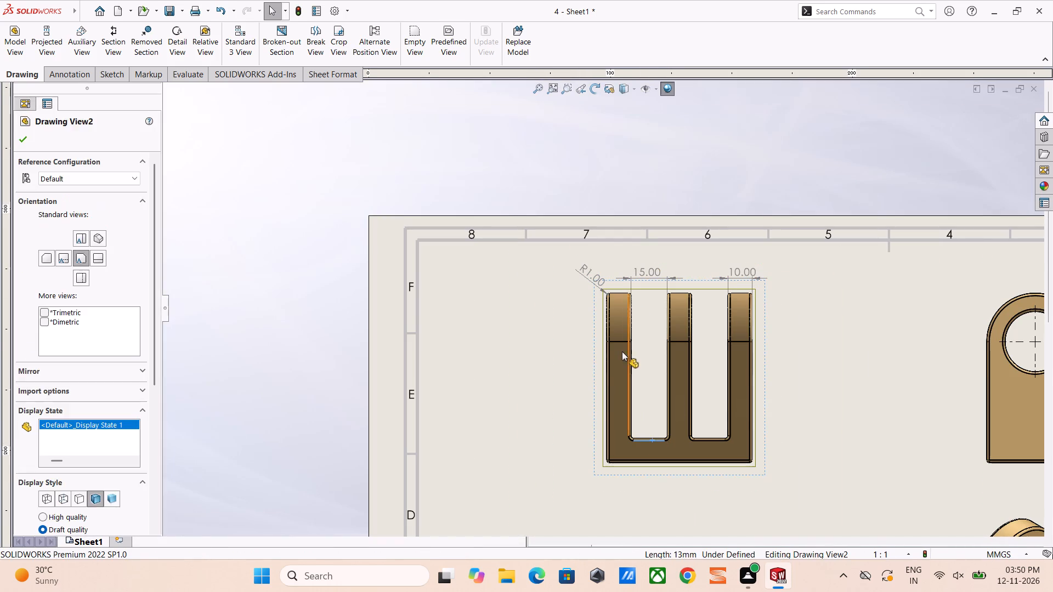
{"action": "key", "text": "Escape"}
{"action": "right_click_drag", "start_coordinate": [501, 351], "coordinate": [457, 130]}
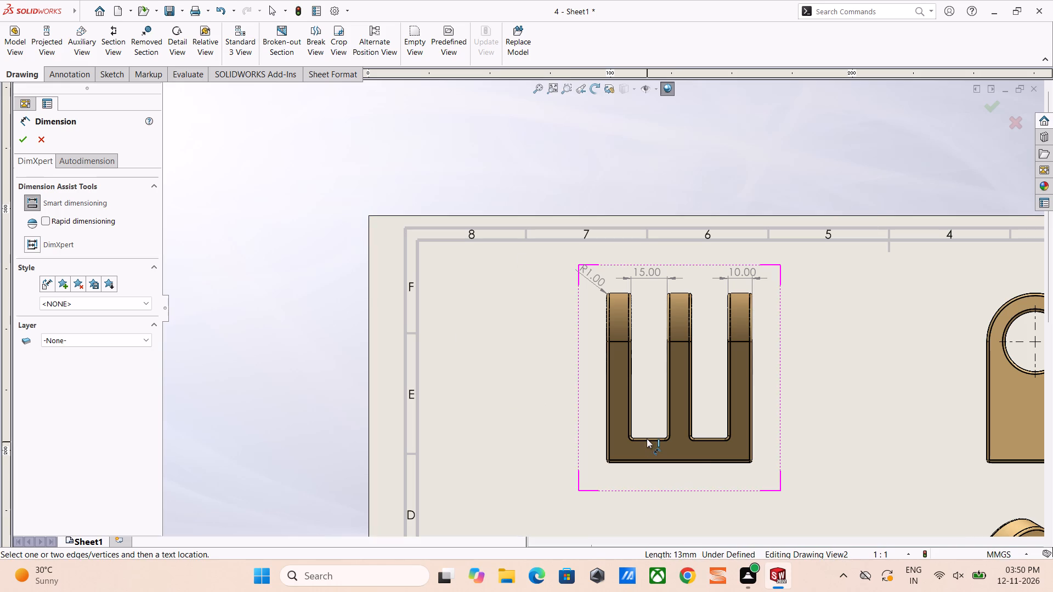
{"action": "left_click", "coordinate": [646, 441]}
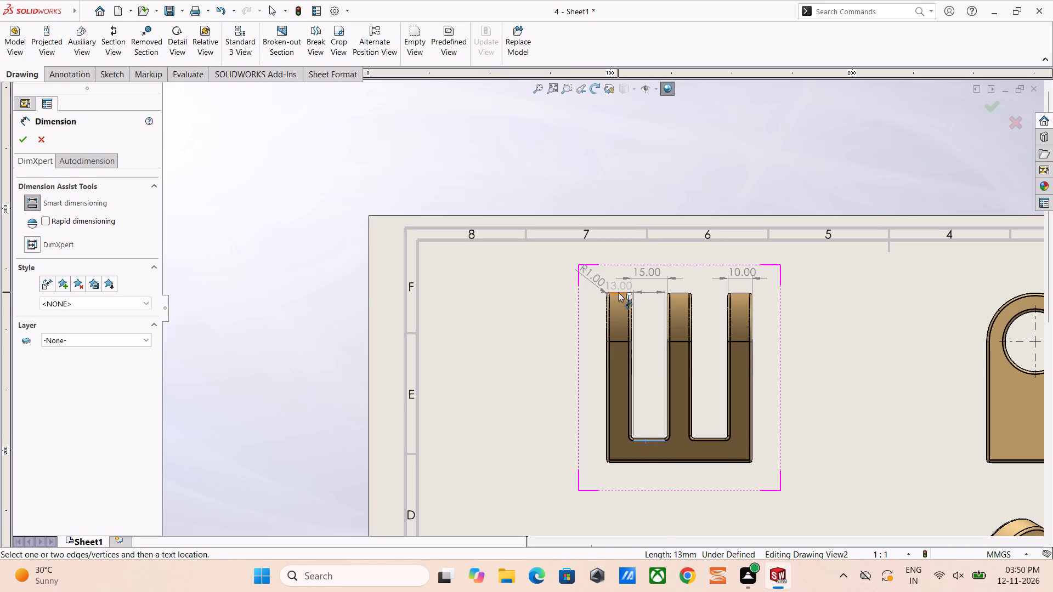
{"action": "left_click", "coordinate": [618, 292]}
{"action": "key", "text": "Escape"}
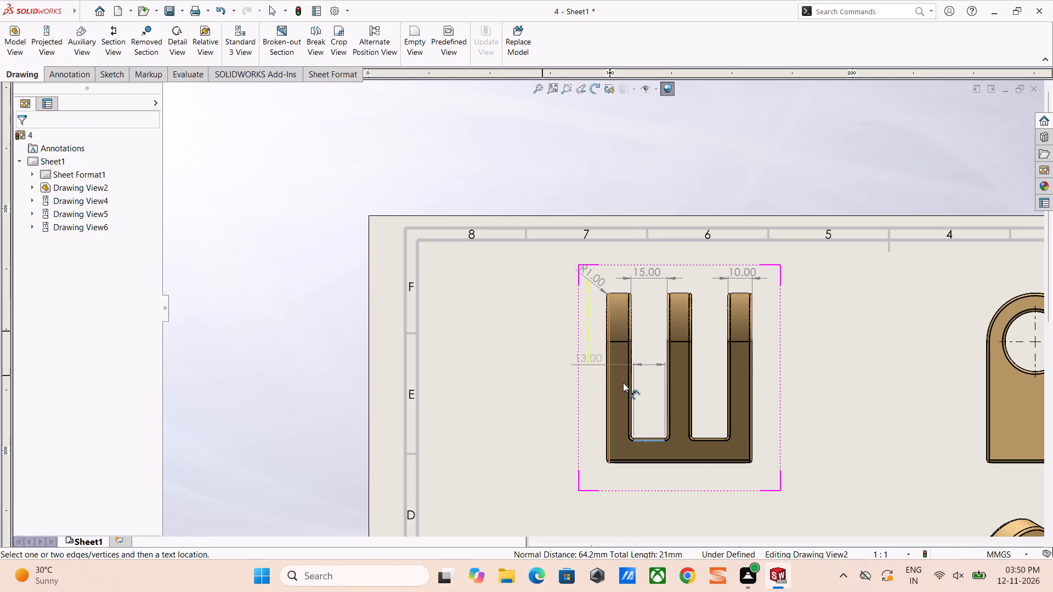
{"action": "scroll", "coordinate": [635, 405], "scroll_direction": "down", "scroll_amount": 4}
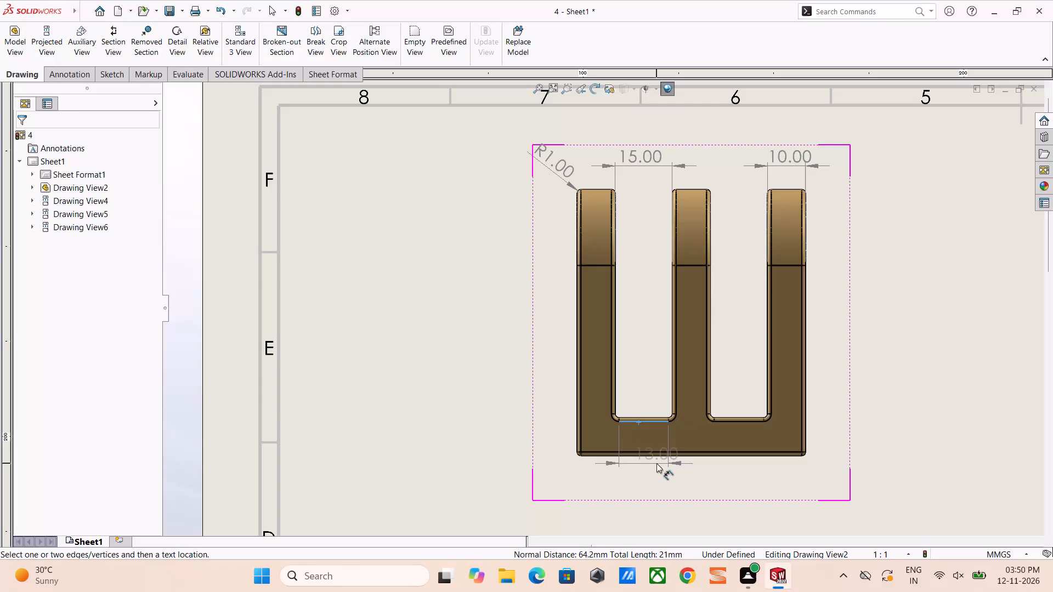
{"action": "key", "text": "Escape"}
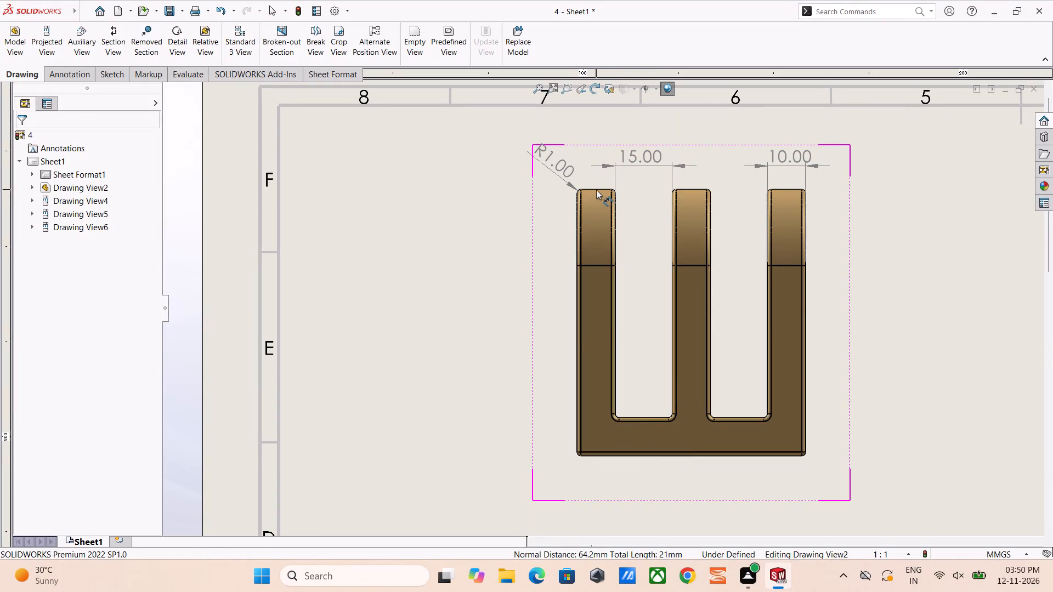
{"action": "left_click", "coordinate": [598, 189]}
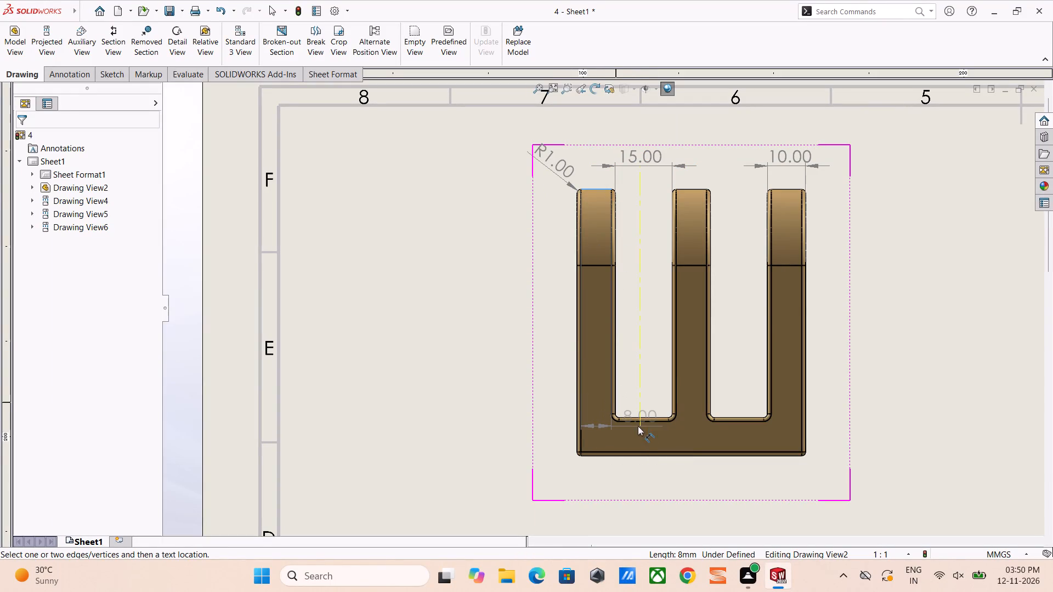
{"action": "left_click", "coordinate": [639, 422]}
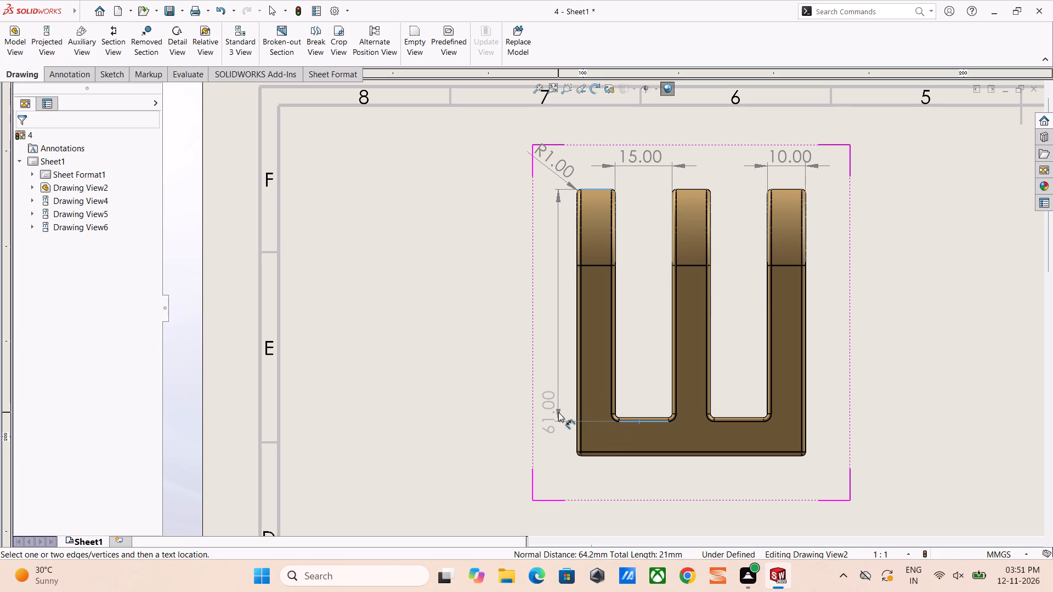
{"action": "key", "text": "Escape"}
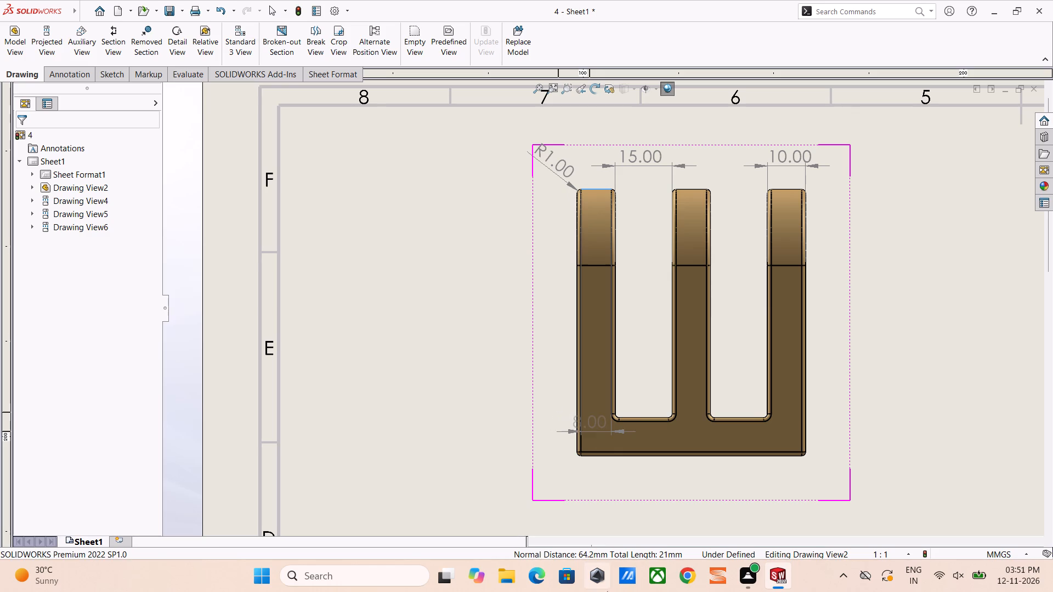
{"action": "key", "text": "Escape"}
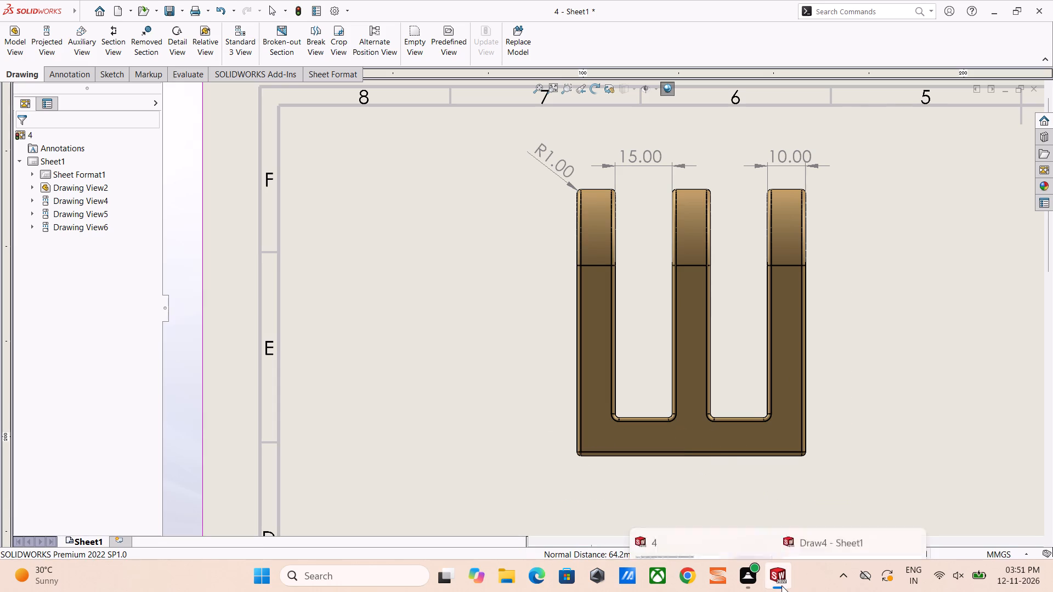
Switch to the part 4 window.
{"action": "left_click", "coordinate": [666, 507]}
{"action": "middle_click_drag", "start_coordinate": [647, 473], "coordinate": [600, 413]}
{"action": "scroll", "coordinate": [595, 439], "scroll_direction": "down", "scroll_amount": 3}
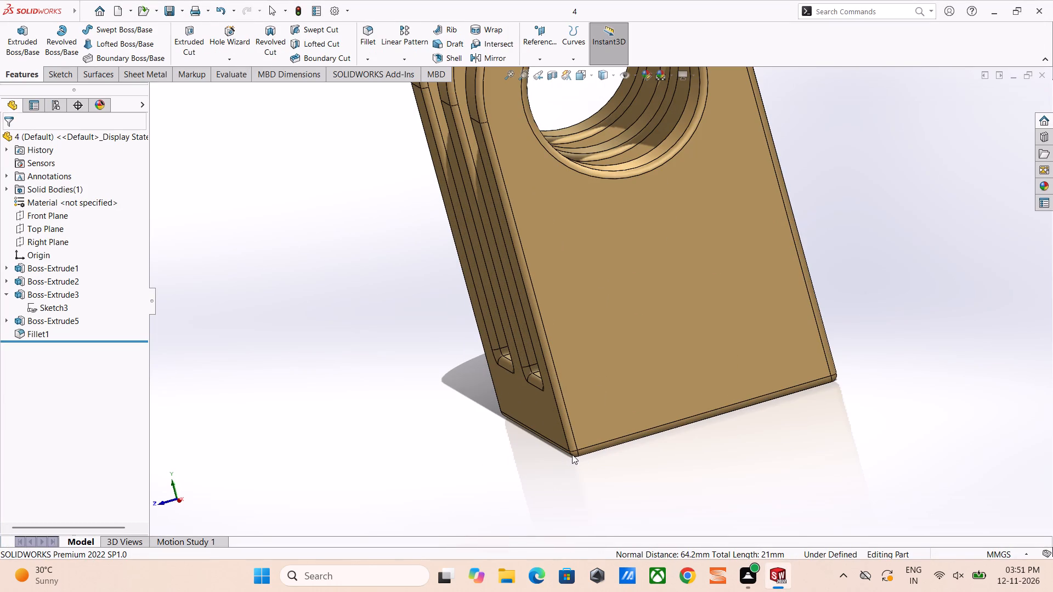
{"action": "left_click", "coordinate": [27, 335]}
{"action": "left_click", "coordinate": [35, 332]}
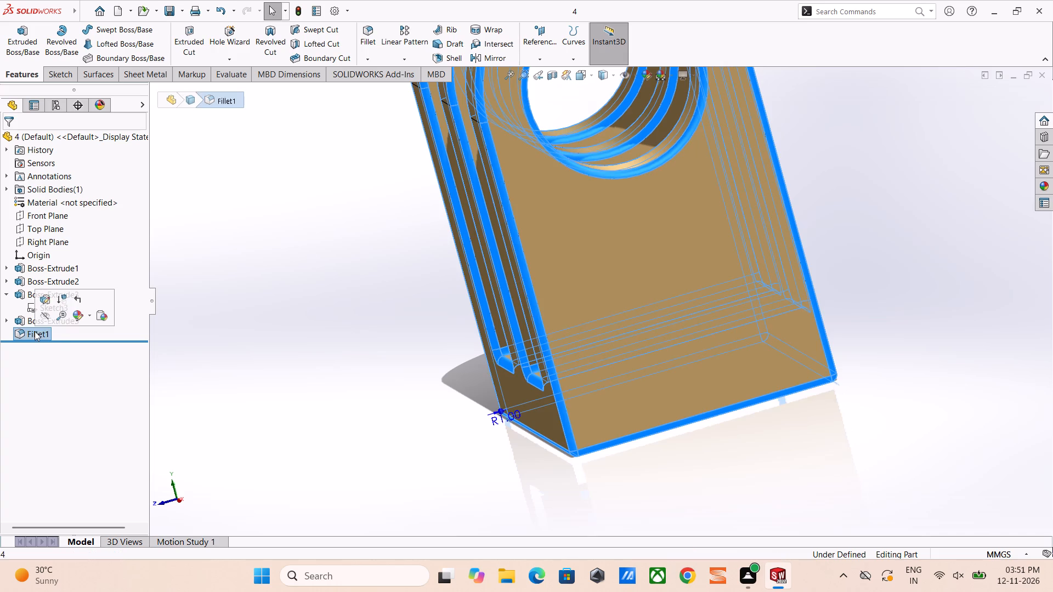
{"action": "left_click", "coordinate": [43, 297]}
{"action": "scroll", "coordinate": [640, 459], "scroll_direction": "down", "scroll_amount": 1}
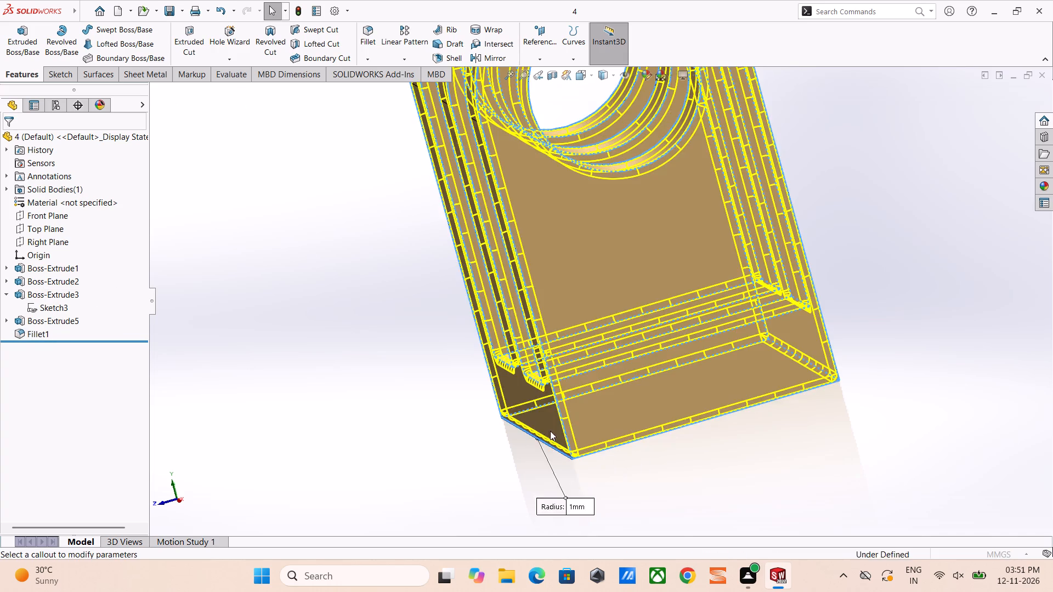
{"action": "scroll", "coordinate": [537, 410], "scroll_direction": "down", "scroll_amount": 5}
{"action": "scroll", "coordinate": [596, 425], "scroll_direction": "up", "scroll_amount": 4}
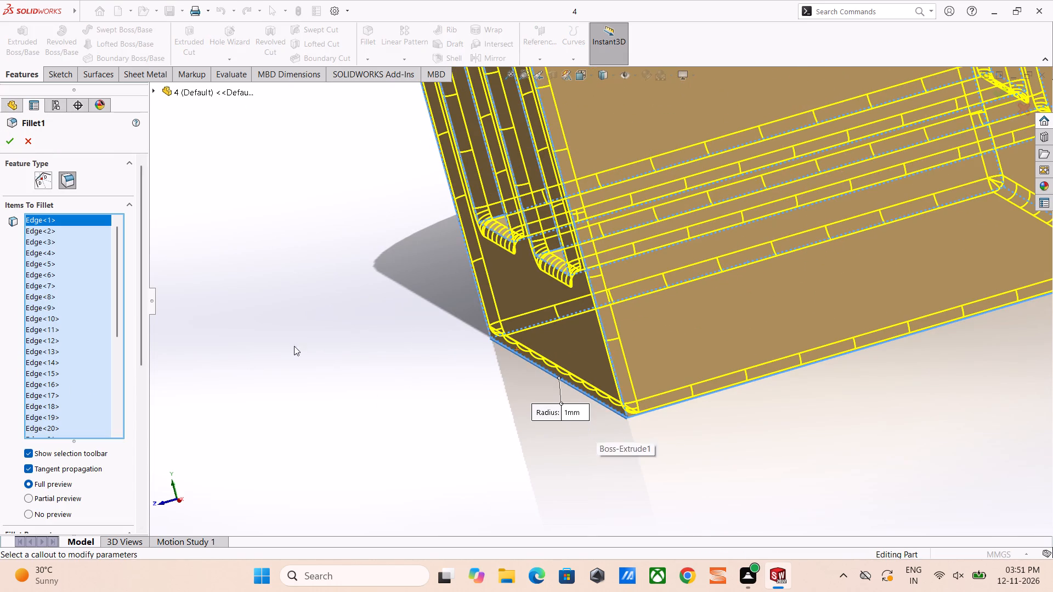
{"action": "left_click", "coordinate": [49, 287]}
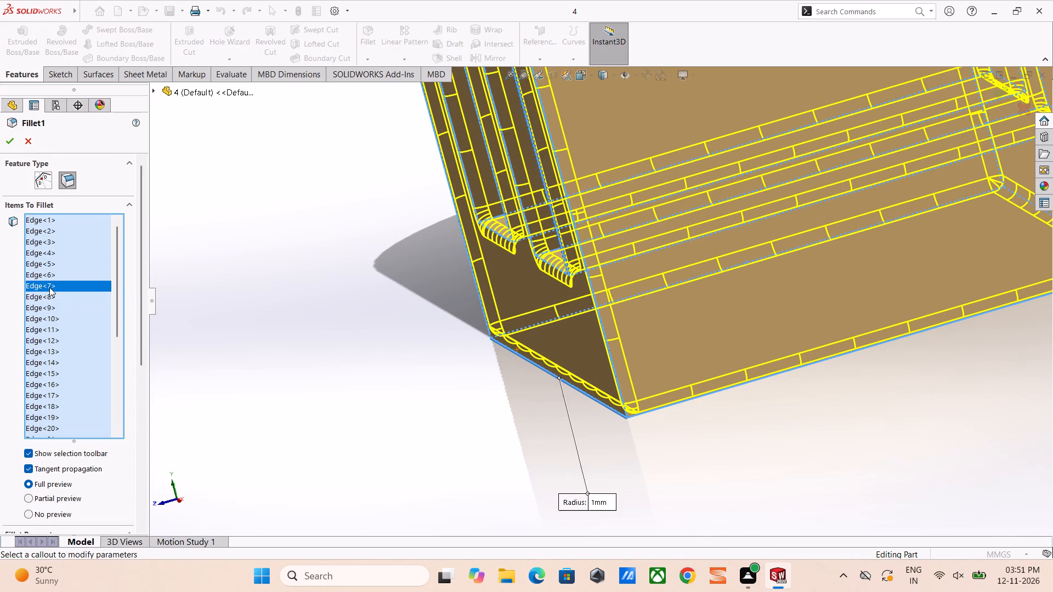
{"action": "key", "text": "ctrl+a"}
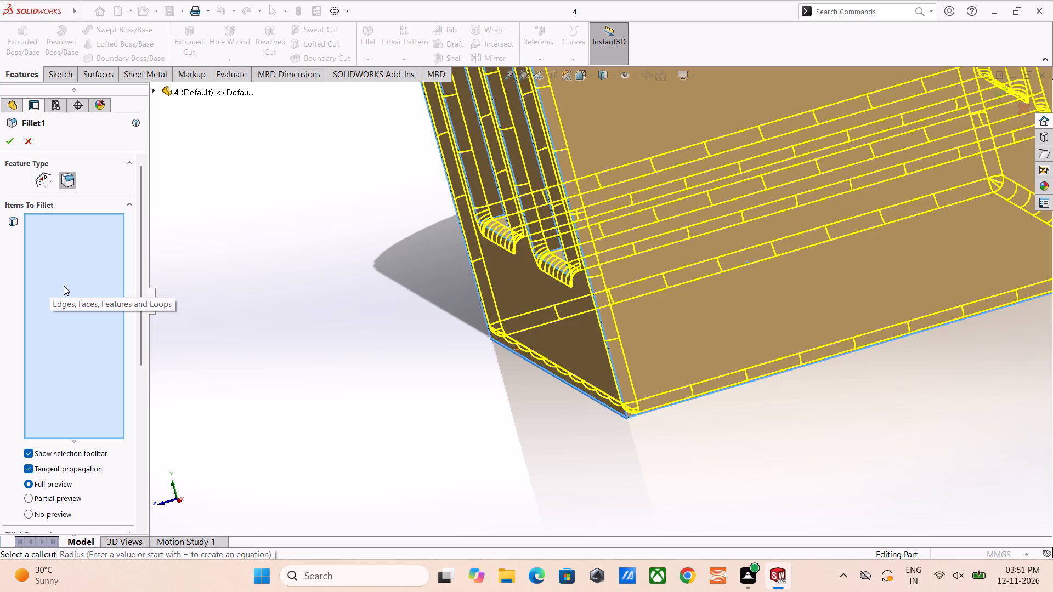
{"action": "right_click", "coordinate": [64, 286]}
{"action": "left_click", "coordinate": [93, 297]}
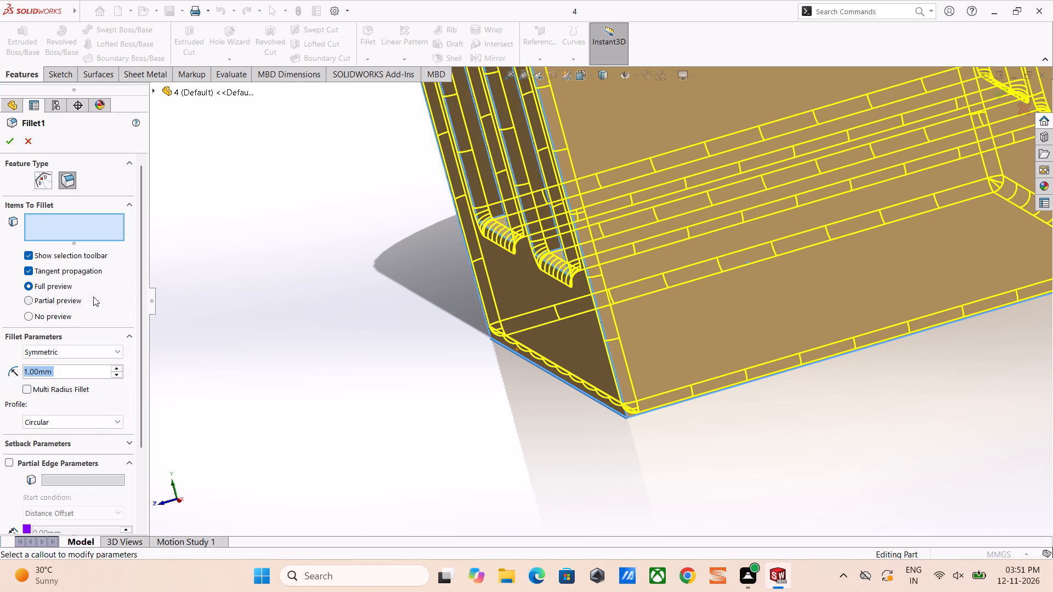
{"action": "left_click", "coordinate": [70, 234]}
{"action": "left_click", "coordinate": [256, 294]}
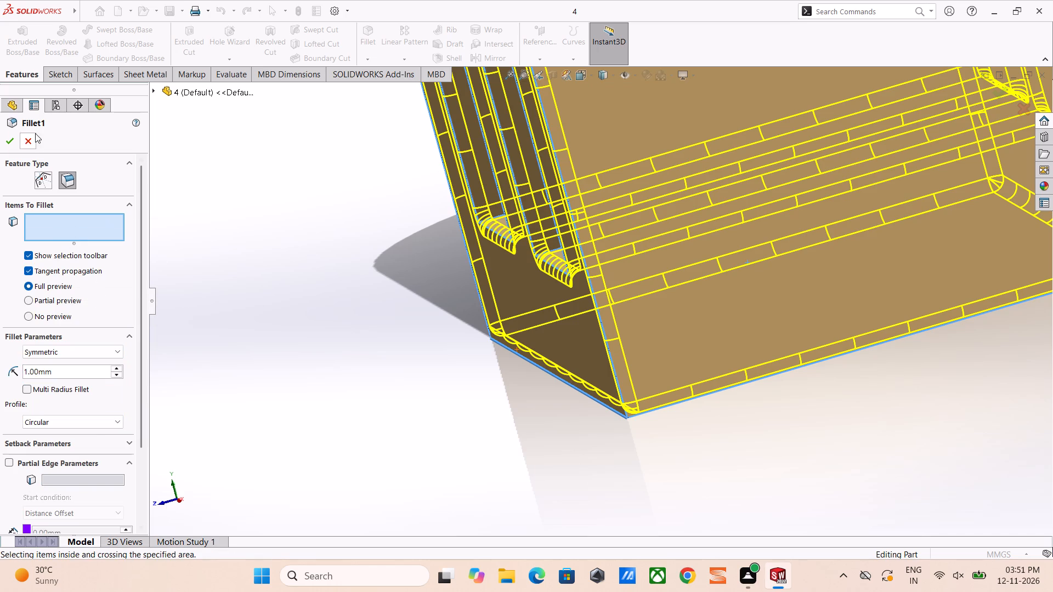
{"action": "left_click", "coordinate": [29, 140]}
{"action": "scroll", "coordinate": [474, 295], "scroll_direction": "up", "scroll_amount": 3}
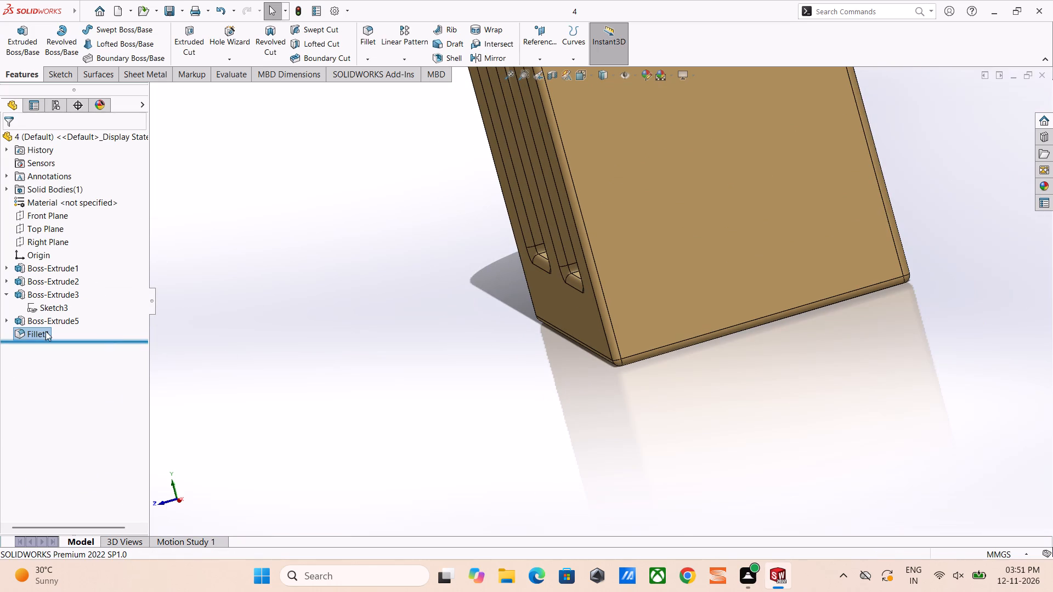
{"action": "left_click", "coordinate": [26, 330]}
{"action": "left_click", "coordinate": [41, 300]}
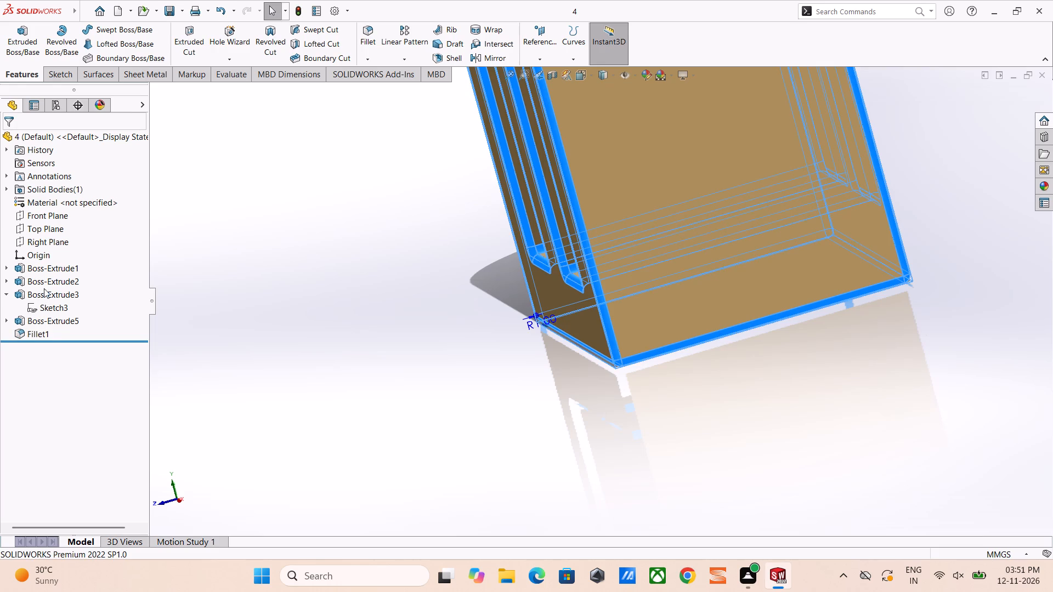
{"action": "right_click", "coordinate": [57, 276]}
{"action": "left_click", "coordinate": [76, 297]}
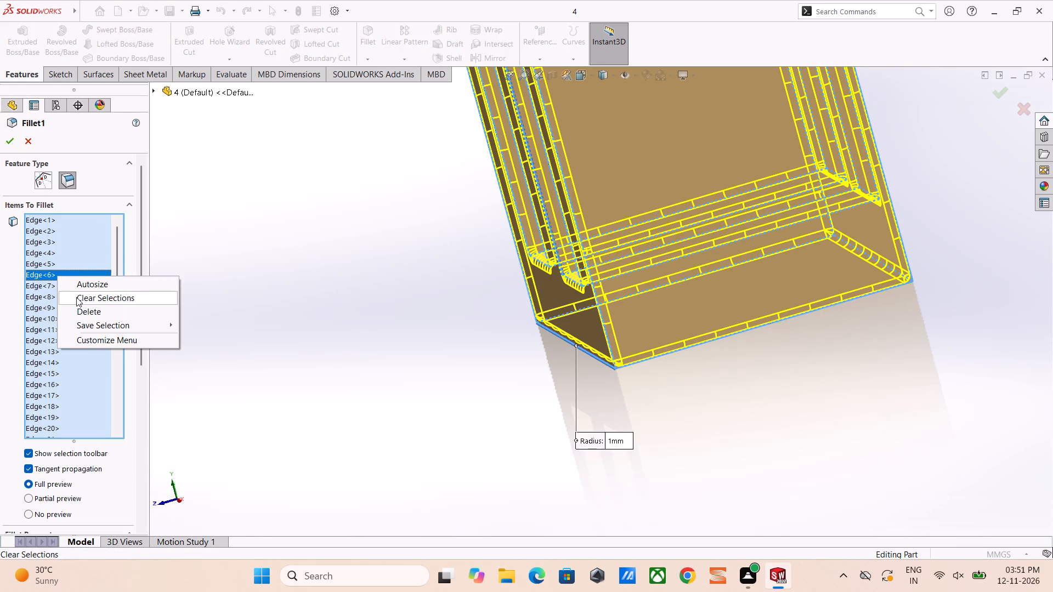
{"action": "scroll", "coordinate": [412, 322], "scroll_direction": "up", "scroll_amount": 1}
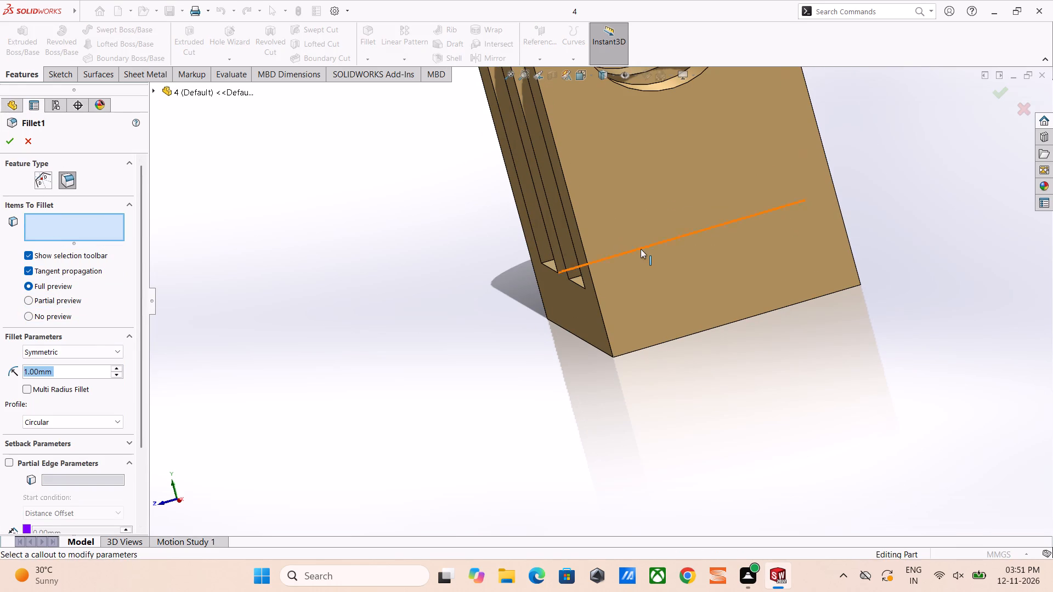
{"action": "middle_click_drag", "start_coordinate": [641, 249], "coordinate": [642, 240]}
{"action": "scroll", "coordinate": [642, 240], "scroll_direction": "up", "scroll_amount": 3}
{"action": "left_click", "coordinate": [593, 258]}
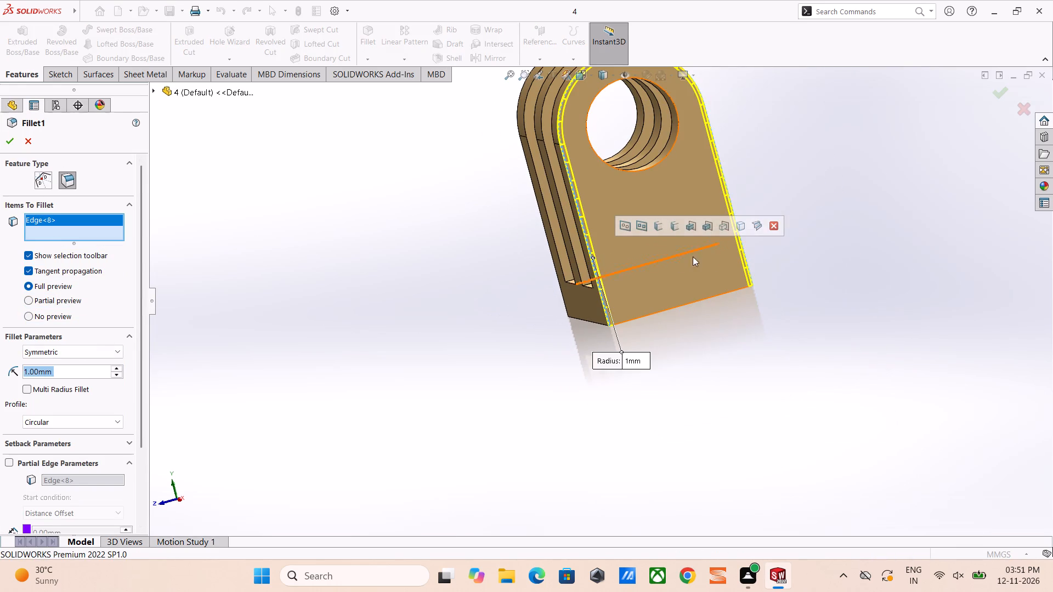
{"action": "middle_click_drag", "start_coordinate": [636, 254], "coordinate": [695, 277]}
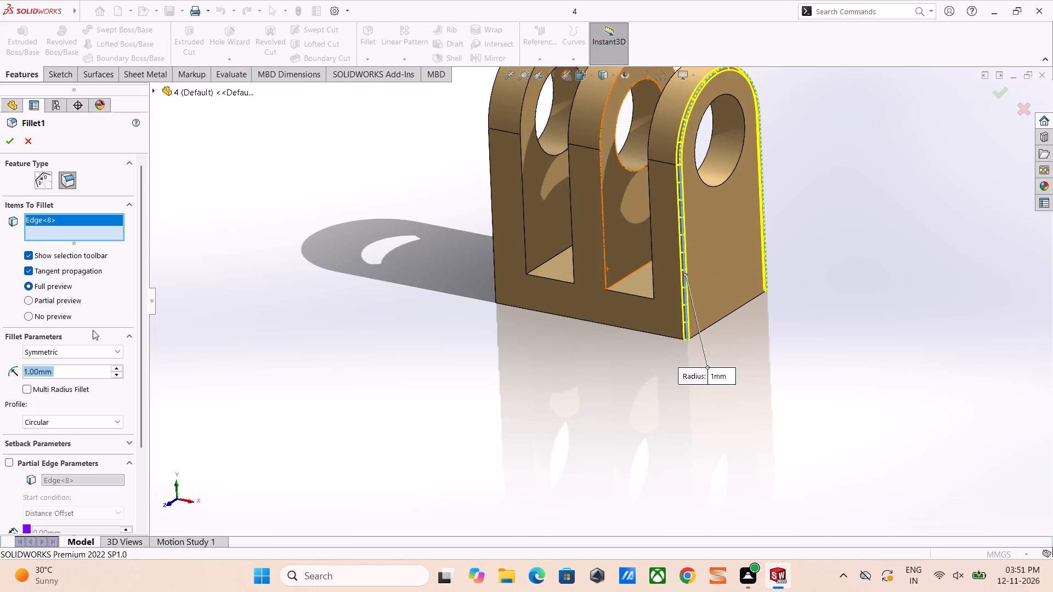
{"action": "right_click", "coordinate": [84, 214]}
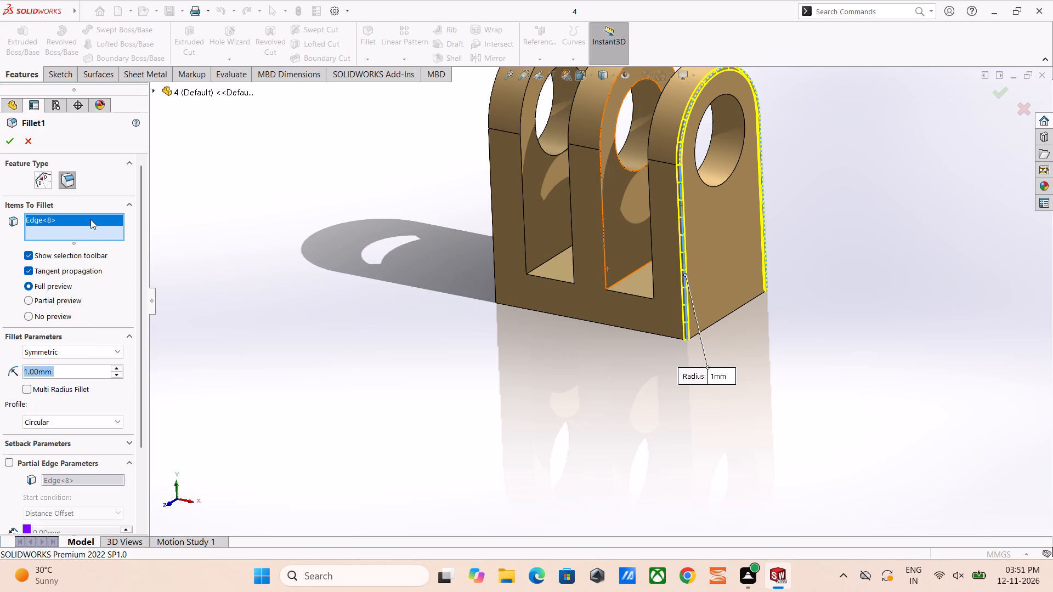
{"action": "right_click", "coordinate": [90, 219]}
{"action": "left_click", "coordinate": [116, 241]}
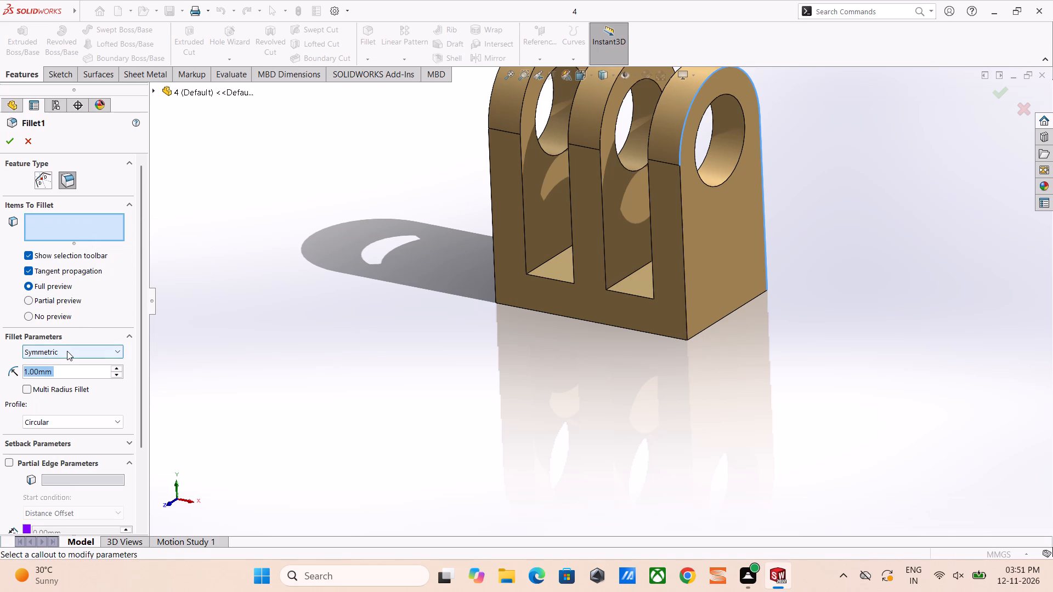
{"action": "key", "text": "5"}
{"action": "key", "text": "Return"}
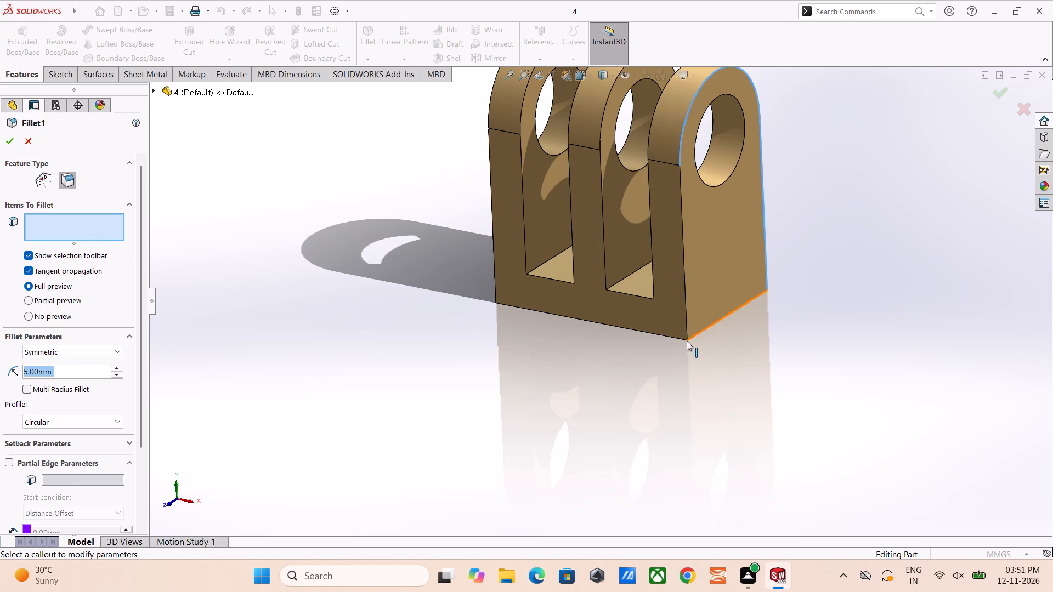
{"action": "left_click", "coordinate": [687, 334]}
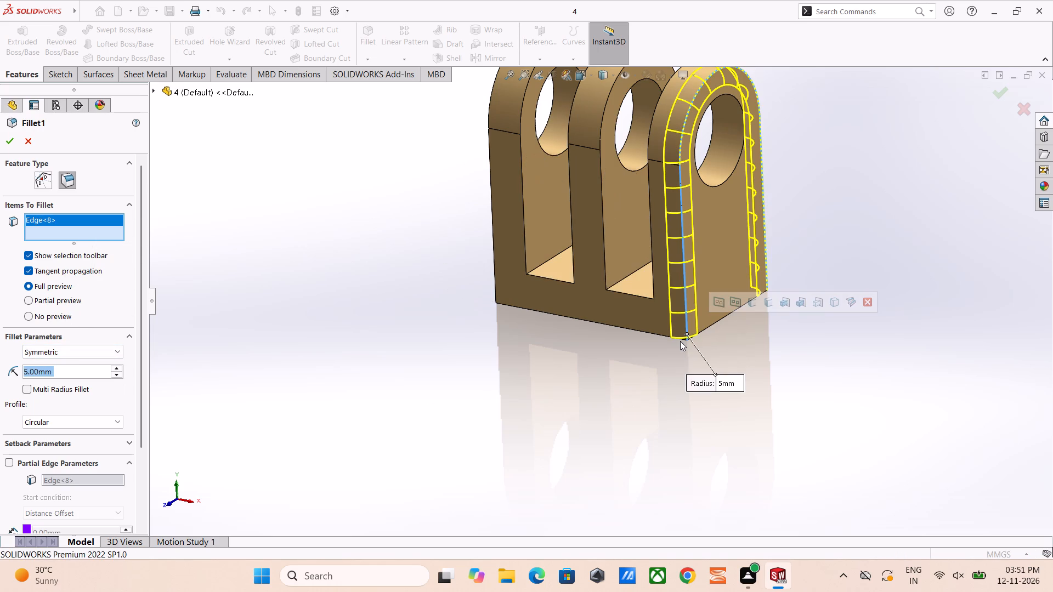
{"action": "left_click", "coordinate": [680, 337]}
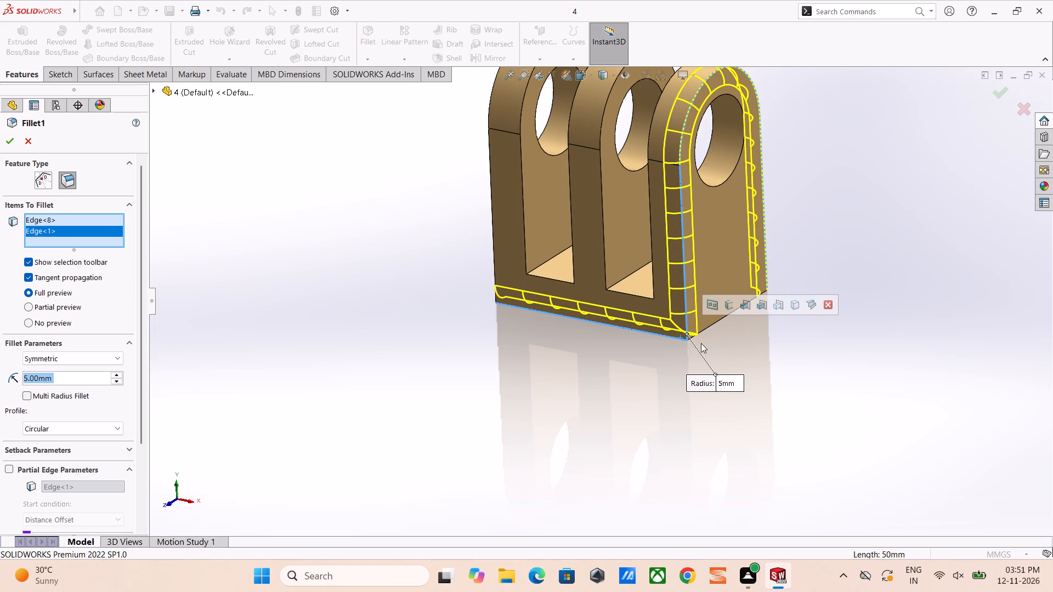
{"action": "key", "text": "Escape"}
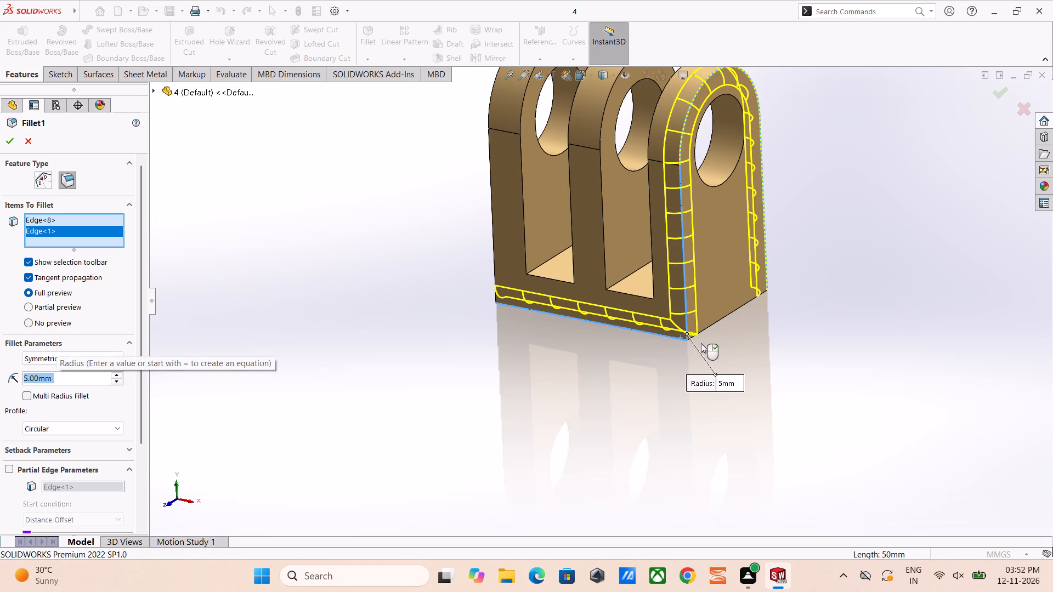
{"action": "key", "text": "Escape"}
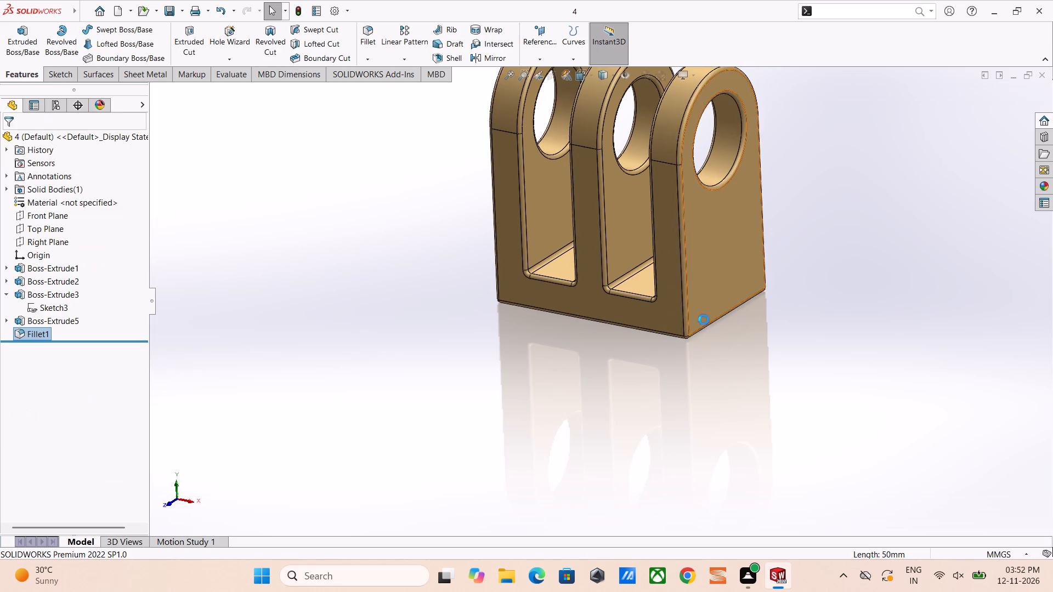
Add a 5 mm symmetric face fillet between the end lug's outer side face and the base's bottom face.
{"action": "scroll", "coordinate": [707, 351], "scroll_direction": "down", "scroll_amount": 3}
{"action": "middle_click_drag", "start_coordinate": [715, 337], "coordinate": [684, 267]}
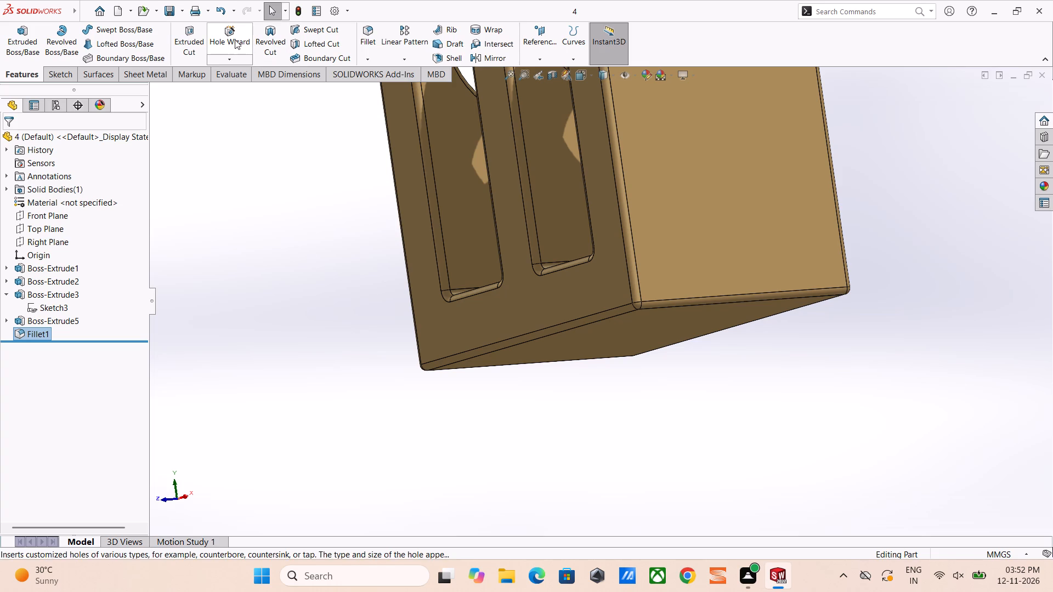
{"action": "left_click", "coordinate": [376, 41]}
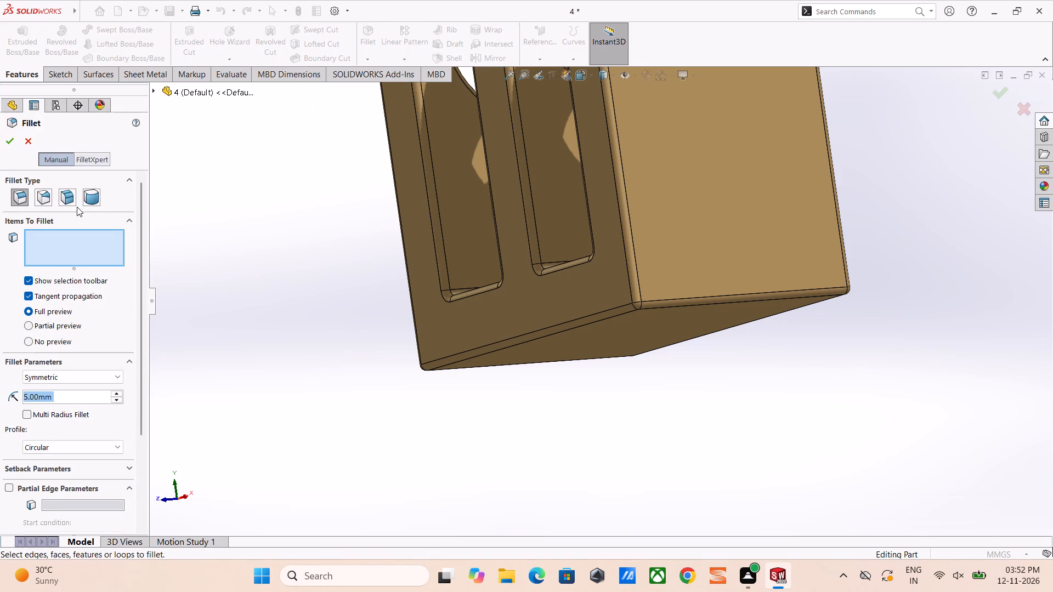
{"action": "left_click", "coordinate": [70, 197]}
{"action": "left_click", "coordinate": [785, 227]}
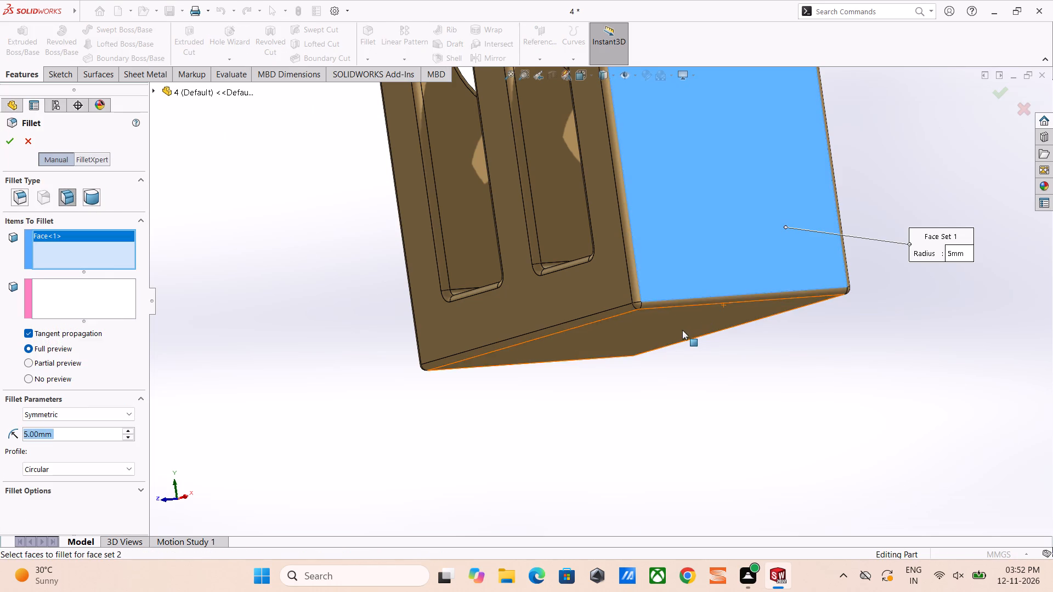
{"action": "left_click", "coordinate": [682, 330]}
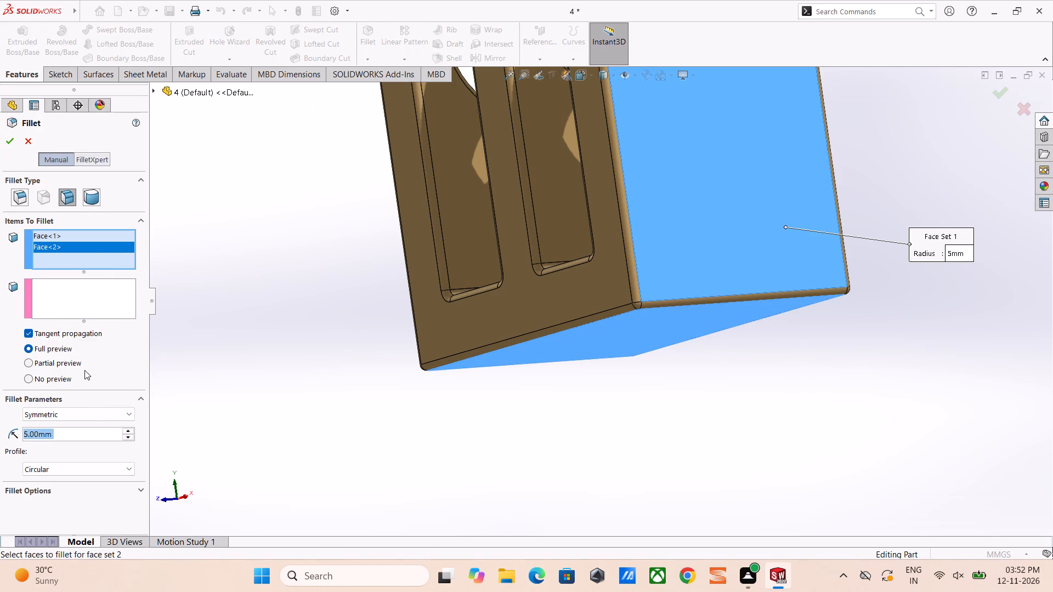
{"action": "left_click", "coordinate": [89, 246]}
{"action": "right_click", "coordinate": [89, 246]}
{"action": "left_click", "coordinate": [105, 267]}
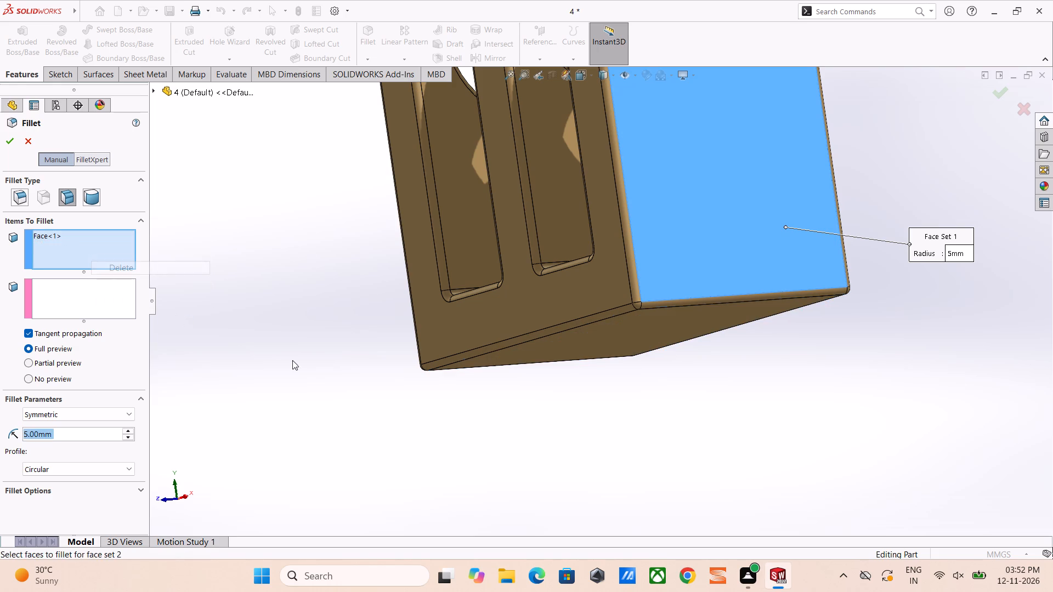
{"action": "left_click", "coordinate": [119, 296]}
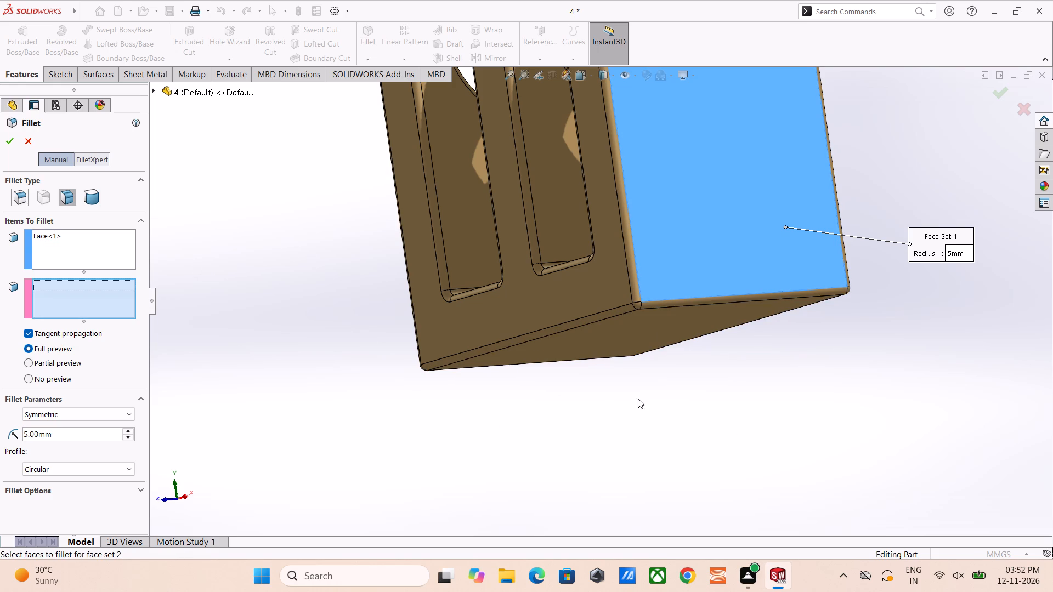
{"action": "left_click", "coordinate": [635, 339]}
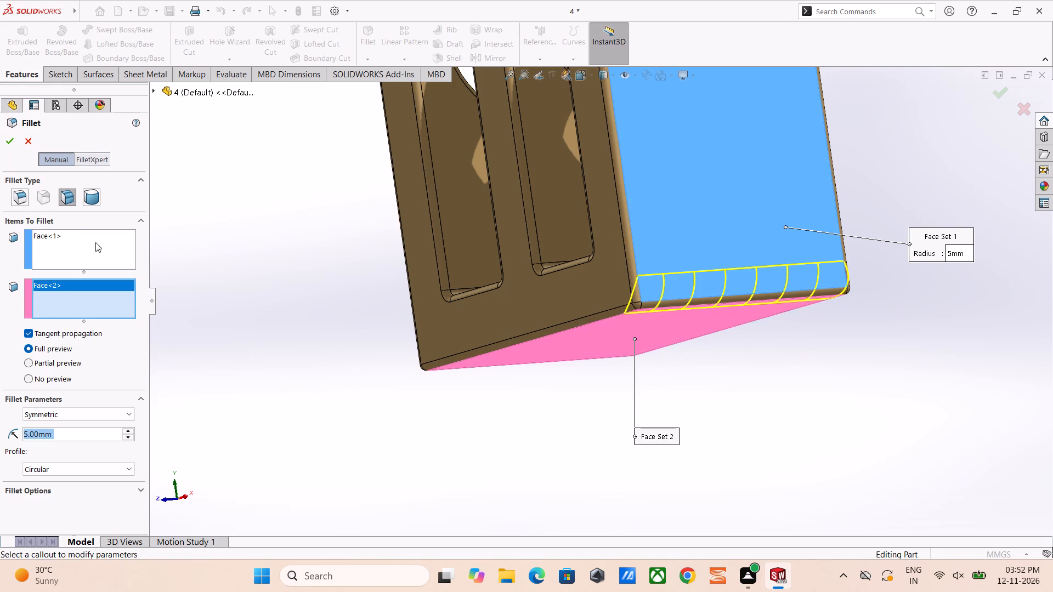
{"action": "left_click", "coordinate": [8, 144]}
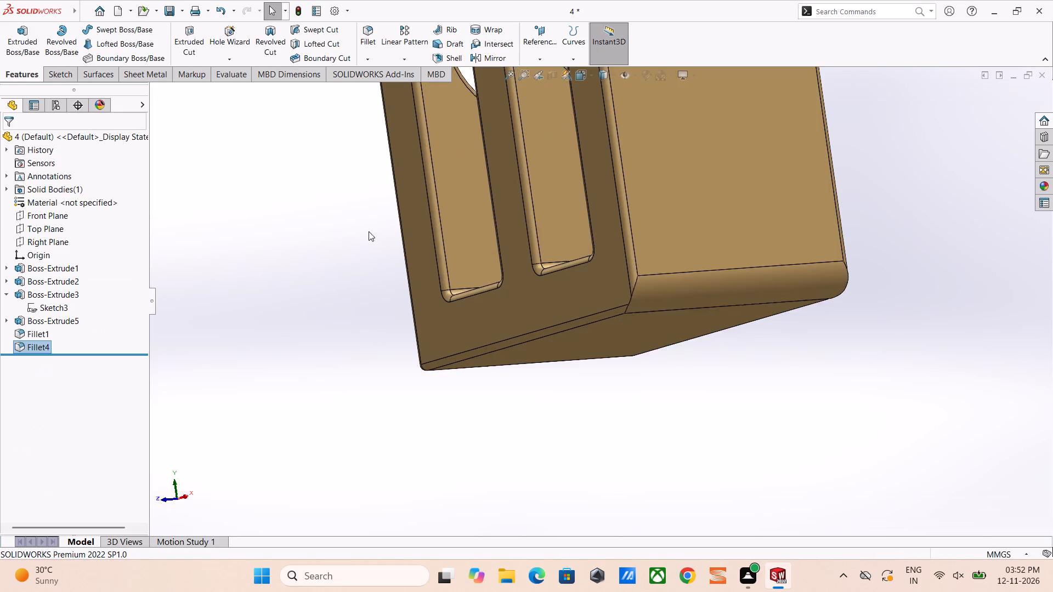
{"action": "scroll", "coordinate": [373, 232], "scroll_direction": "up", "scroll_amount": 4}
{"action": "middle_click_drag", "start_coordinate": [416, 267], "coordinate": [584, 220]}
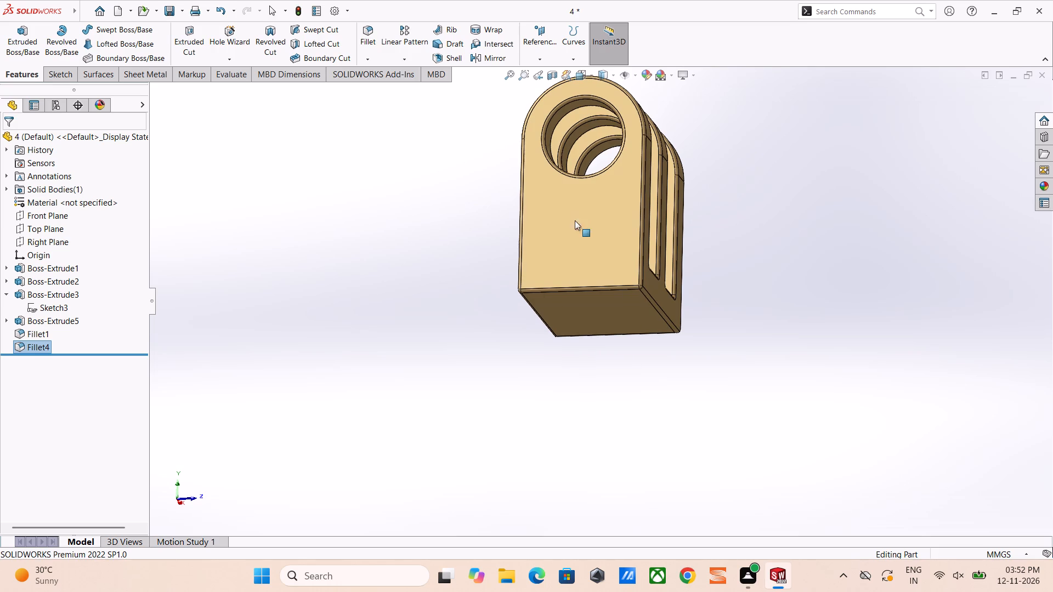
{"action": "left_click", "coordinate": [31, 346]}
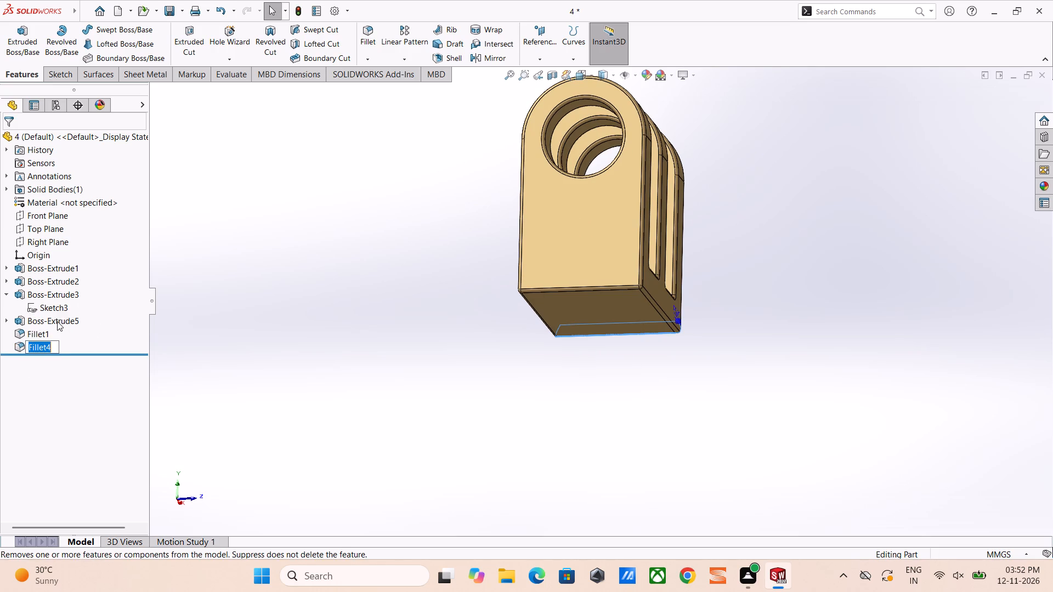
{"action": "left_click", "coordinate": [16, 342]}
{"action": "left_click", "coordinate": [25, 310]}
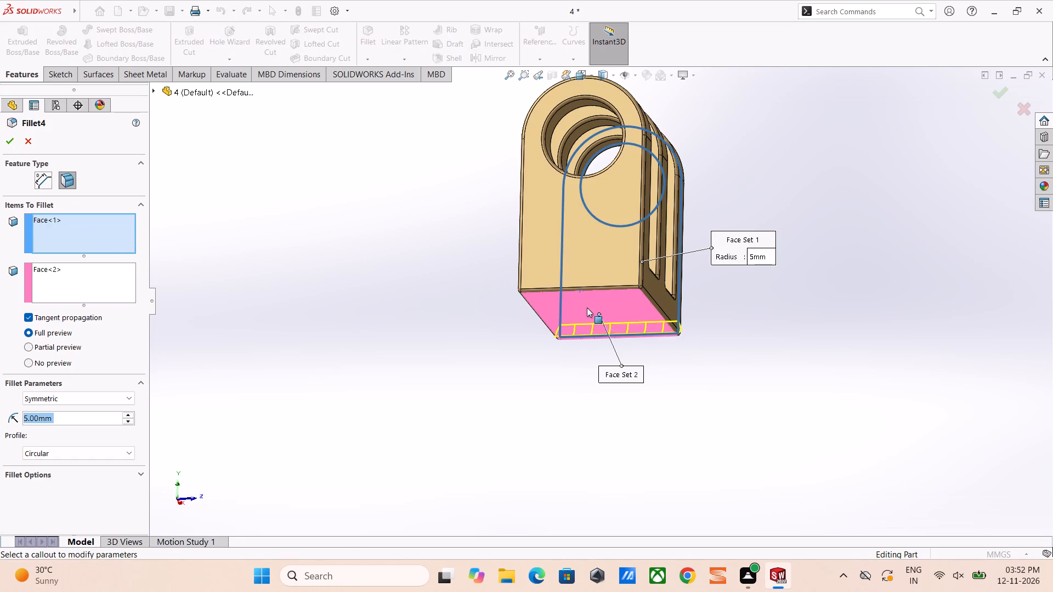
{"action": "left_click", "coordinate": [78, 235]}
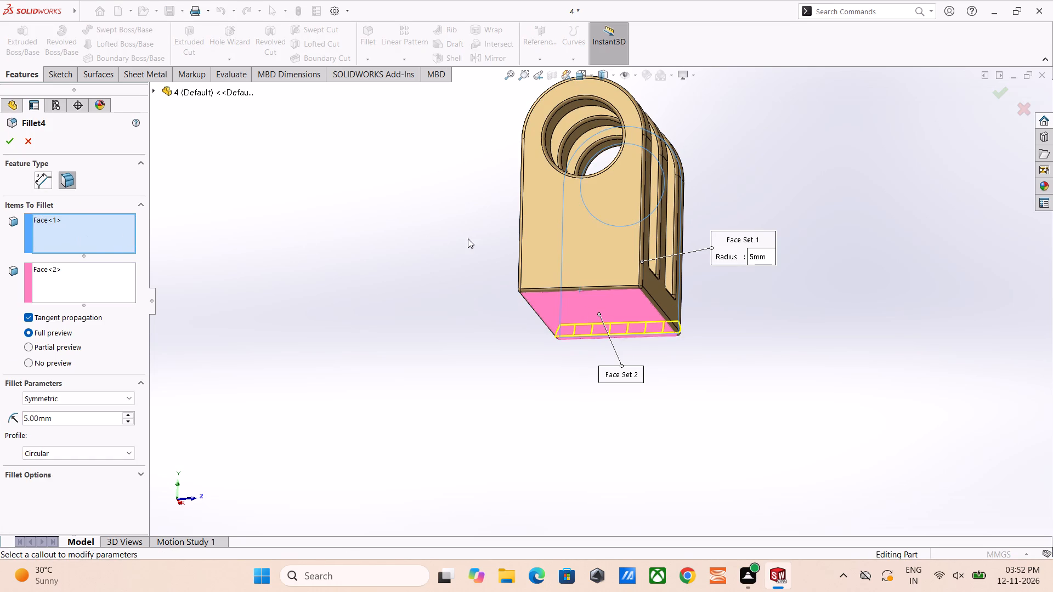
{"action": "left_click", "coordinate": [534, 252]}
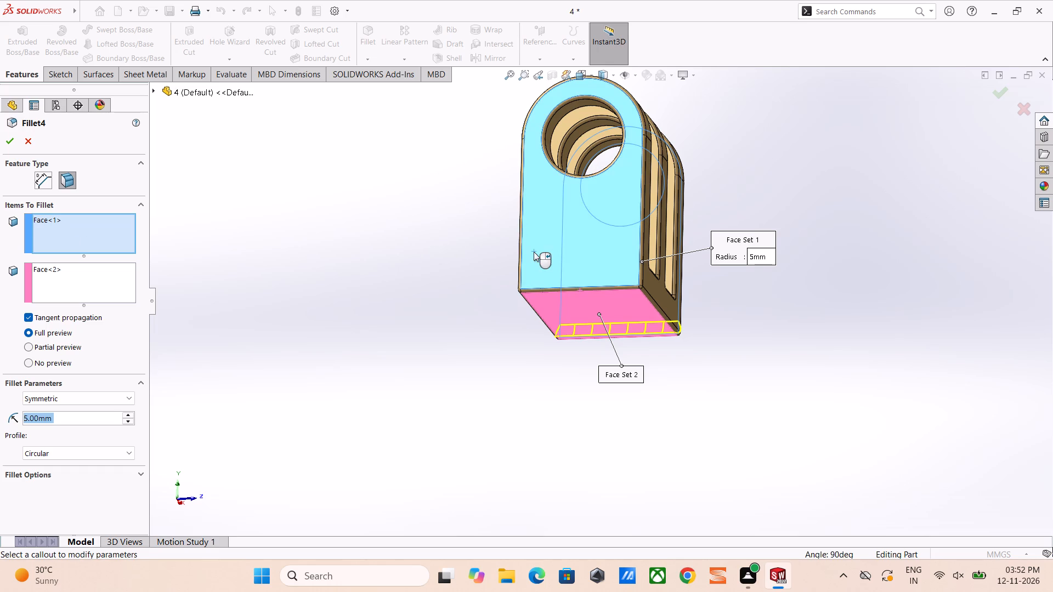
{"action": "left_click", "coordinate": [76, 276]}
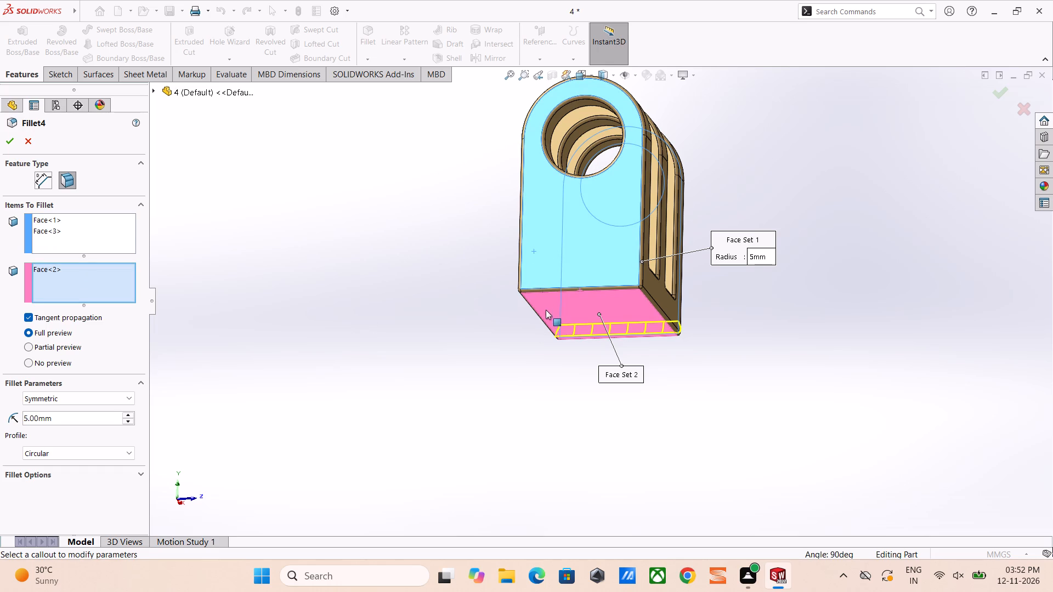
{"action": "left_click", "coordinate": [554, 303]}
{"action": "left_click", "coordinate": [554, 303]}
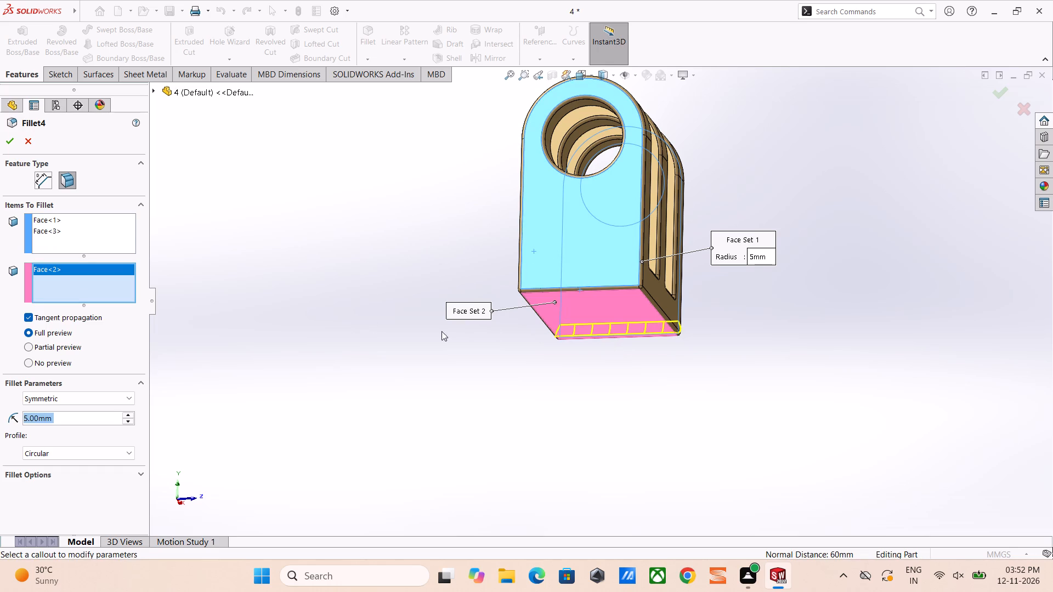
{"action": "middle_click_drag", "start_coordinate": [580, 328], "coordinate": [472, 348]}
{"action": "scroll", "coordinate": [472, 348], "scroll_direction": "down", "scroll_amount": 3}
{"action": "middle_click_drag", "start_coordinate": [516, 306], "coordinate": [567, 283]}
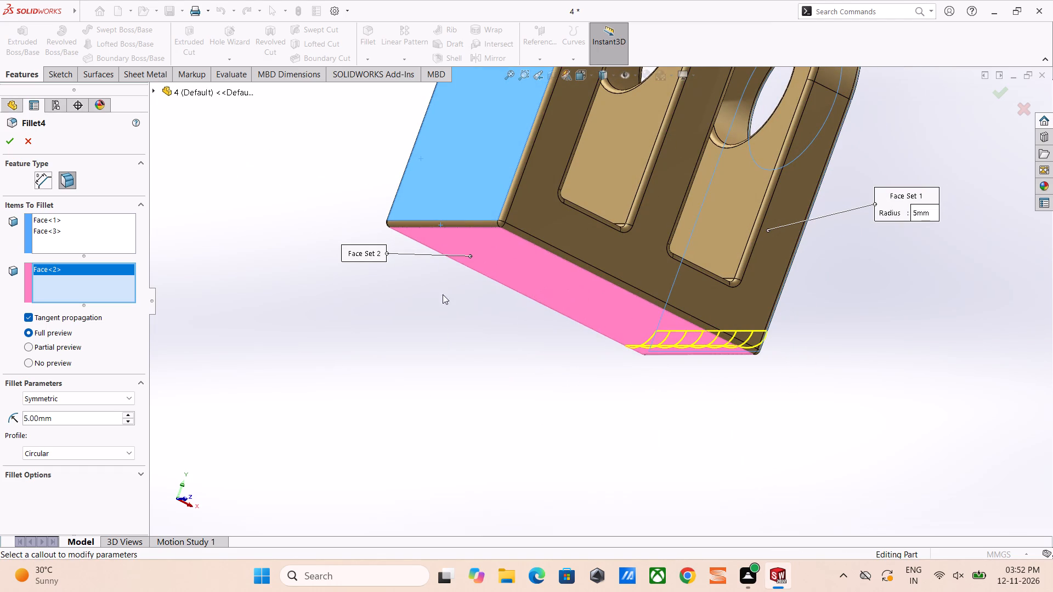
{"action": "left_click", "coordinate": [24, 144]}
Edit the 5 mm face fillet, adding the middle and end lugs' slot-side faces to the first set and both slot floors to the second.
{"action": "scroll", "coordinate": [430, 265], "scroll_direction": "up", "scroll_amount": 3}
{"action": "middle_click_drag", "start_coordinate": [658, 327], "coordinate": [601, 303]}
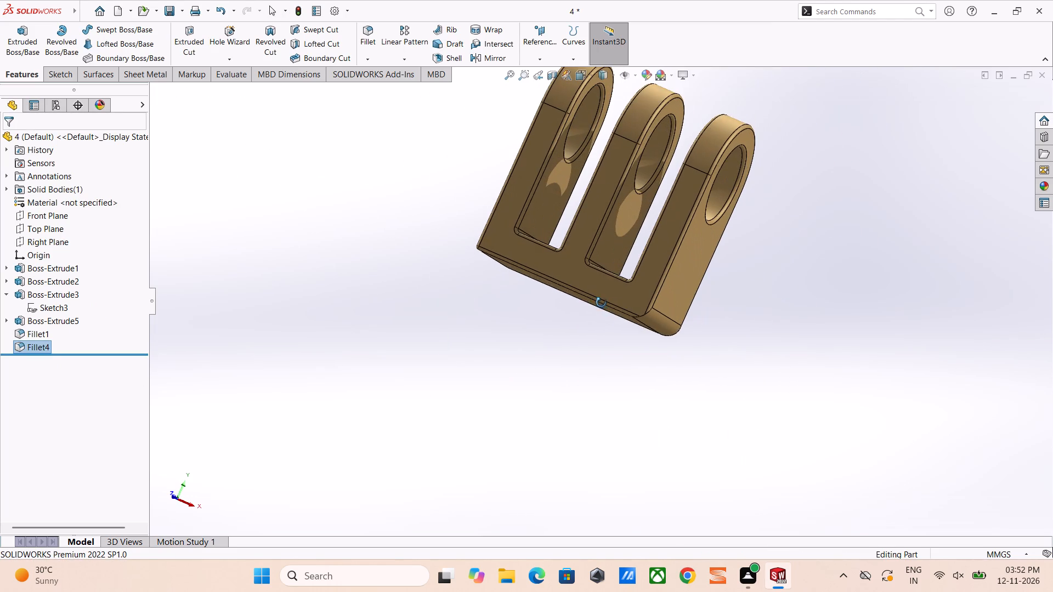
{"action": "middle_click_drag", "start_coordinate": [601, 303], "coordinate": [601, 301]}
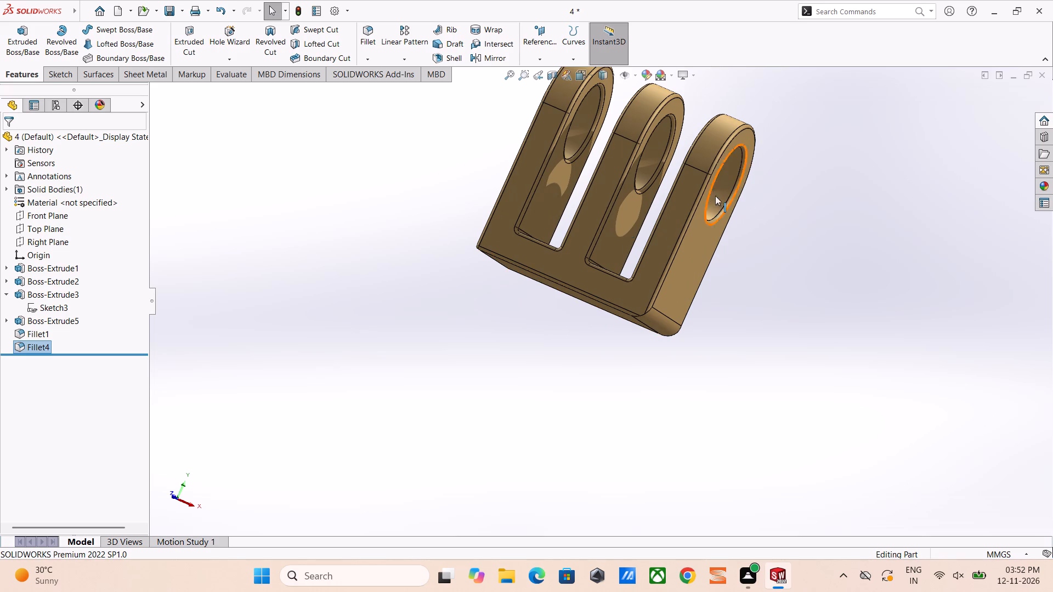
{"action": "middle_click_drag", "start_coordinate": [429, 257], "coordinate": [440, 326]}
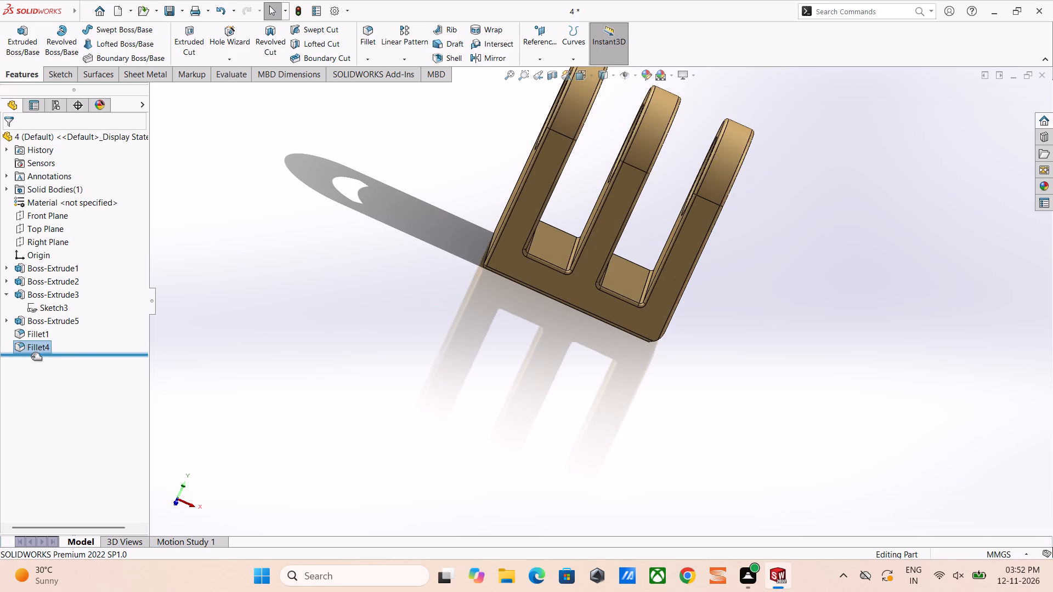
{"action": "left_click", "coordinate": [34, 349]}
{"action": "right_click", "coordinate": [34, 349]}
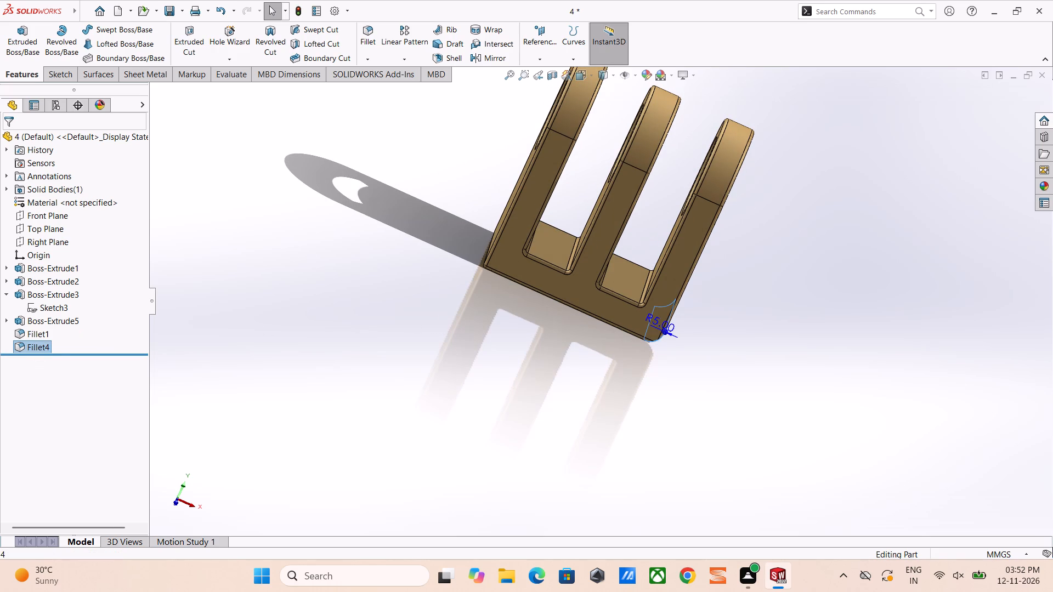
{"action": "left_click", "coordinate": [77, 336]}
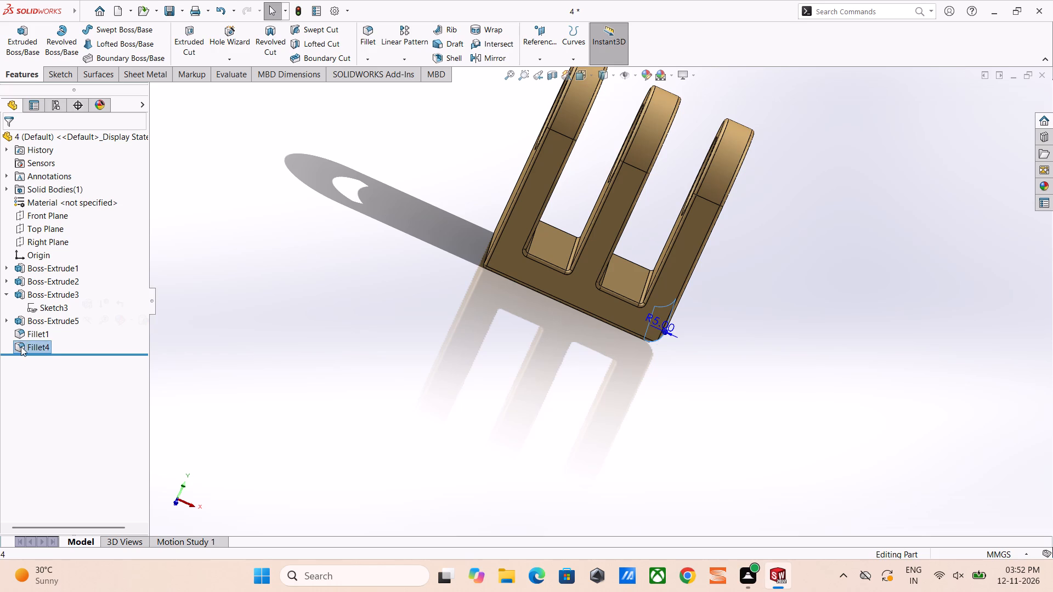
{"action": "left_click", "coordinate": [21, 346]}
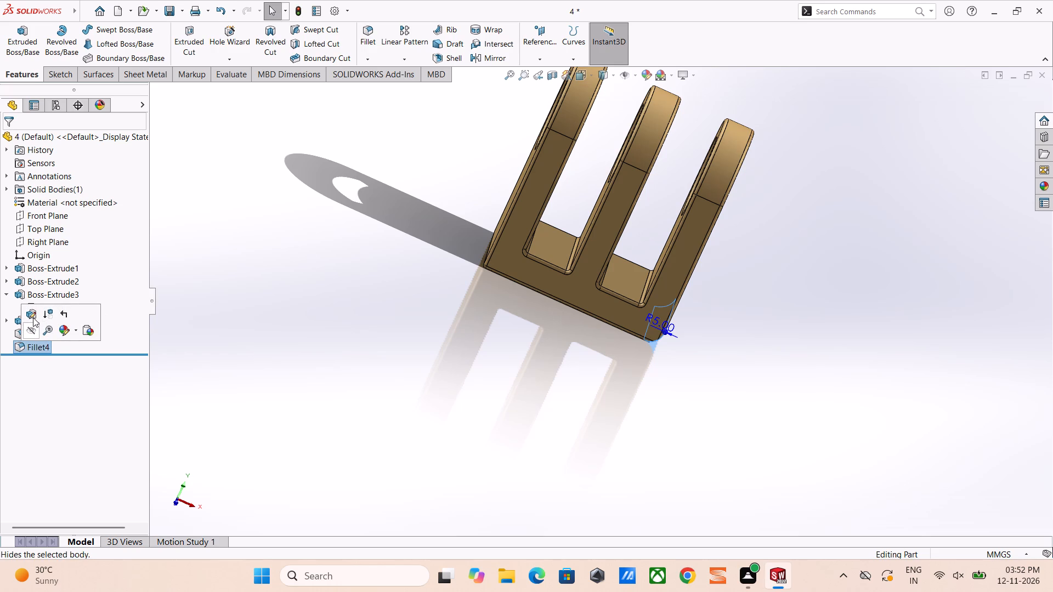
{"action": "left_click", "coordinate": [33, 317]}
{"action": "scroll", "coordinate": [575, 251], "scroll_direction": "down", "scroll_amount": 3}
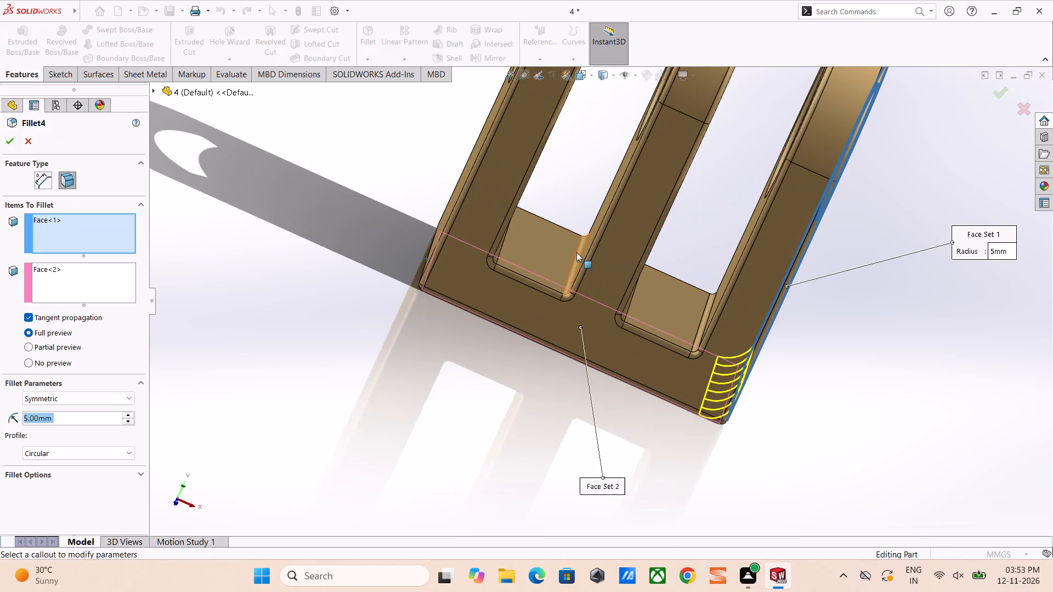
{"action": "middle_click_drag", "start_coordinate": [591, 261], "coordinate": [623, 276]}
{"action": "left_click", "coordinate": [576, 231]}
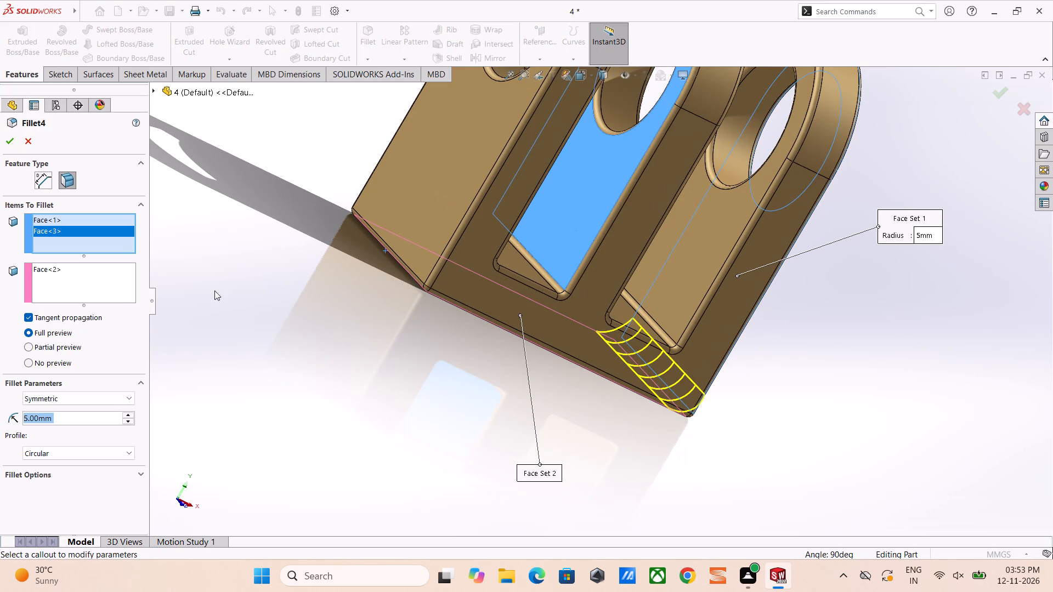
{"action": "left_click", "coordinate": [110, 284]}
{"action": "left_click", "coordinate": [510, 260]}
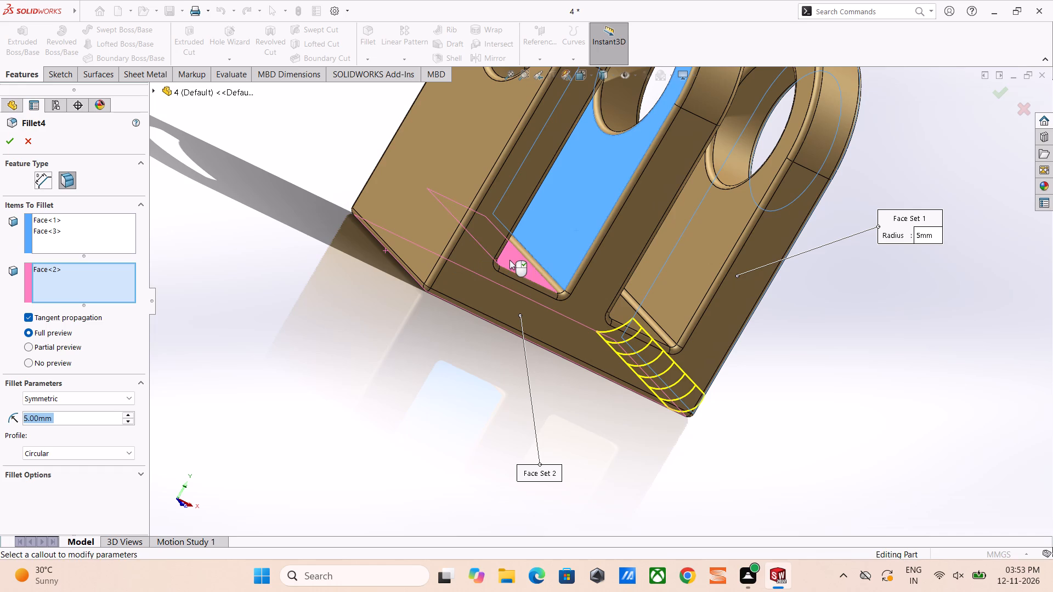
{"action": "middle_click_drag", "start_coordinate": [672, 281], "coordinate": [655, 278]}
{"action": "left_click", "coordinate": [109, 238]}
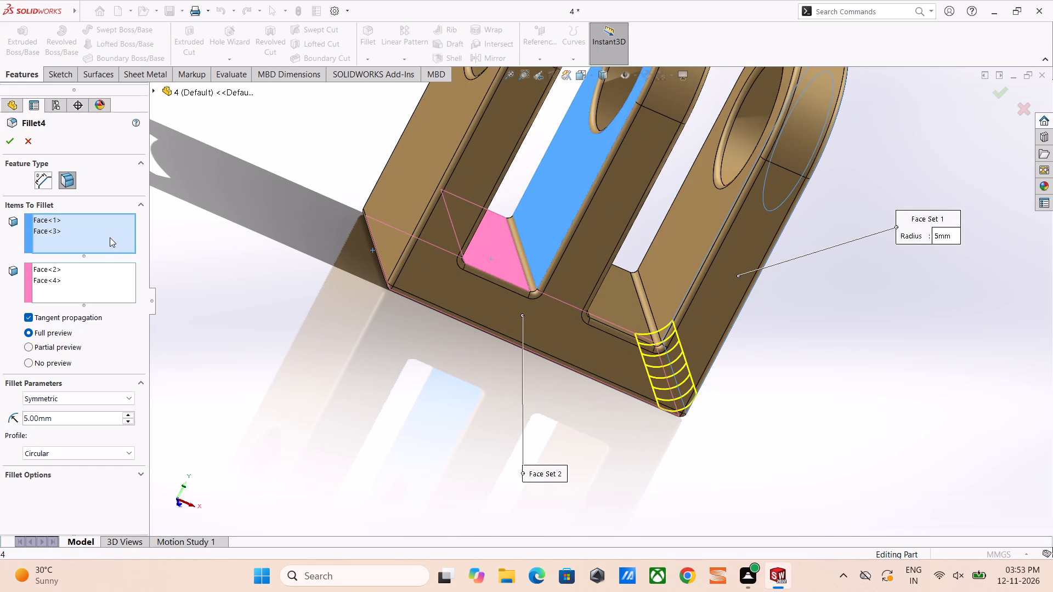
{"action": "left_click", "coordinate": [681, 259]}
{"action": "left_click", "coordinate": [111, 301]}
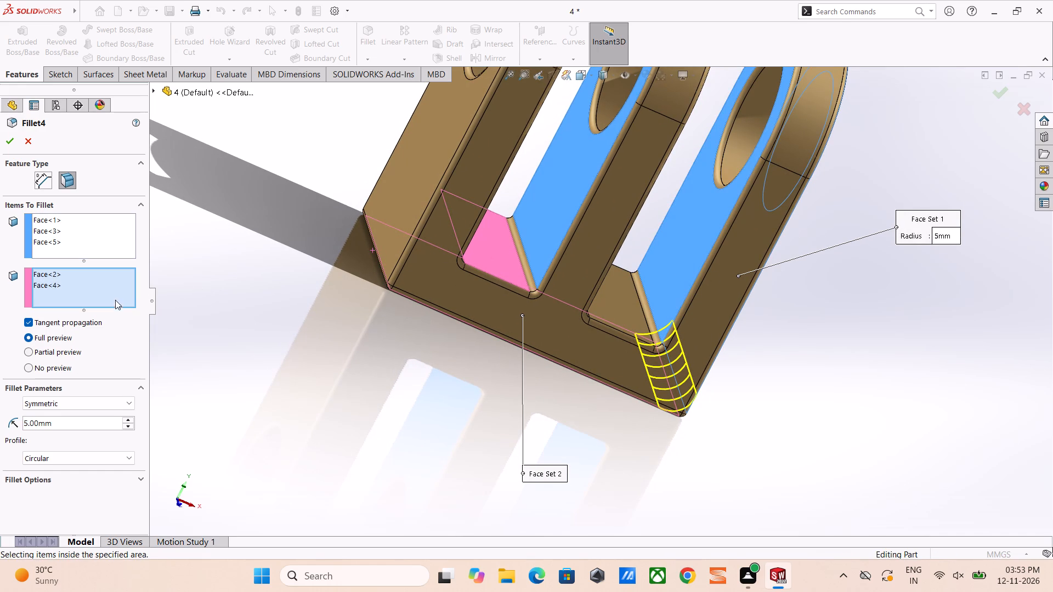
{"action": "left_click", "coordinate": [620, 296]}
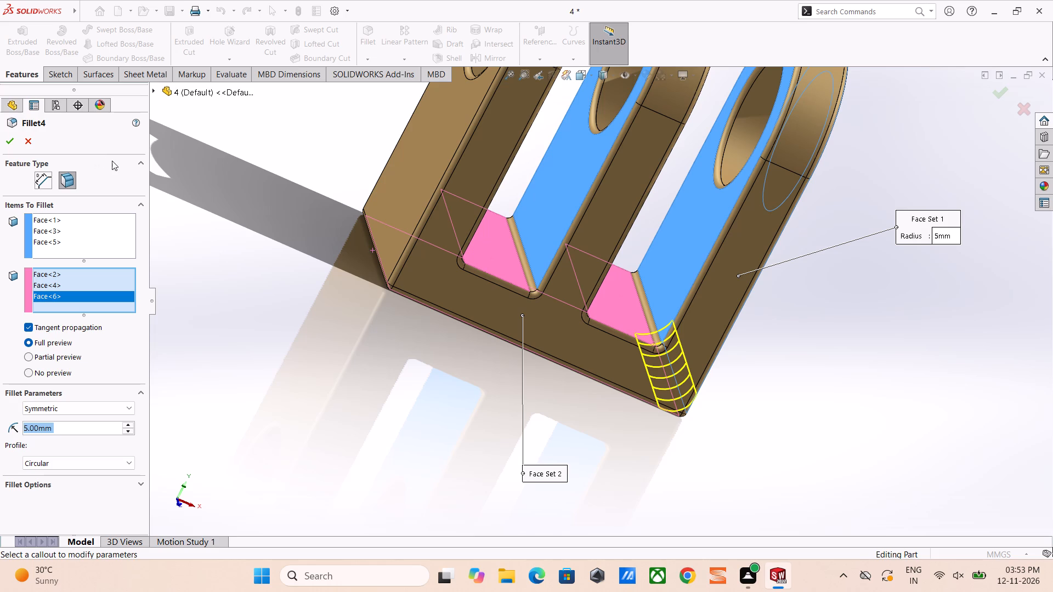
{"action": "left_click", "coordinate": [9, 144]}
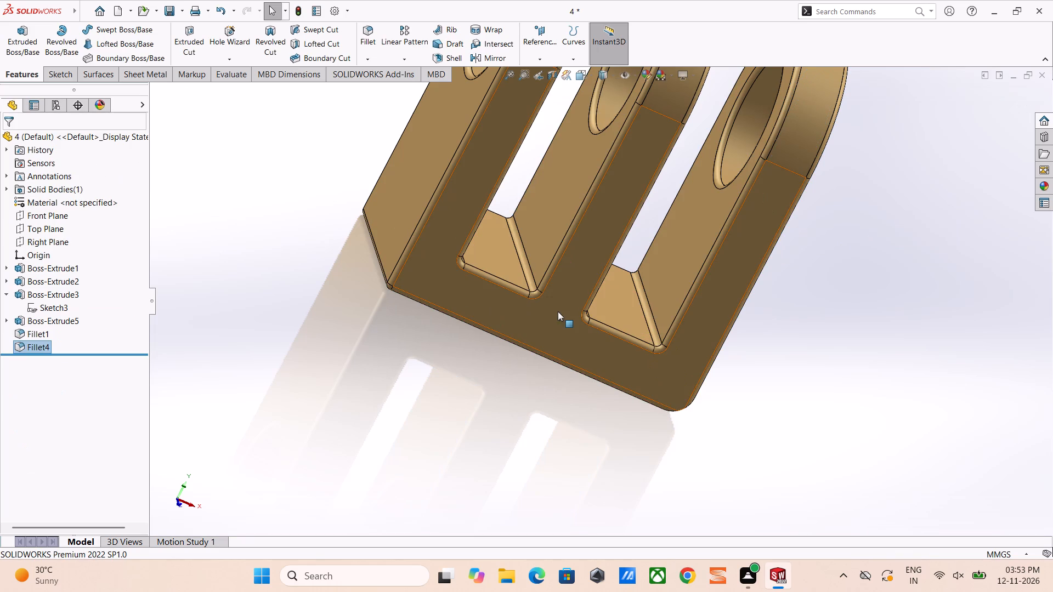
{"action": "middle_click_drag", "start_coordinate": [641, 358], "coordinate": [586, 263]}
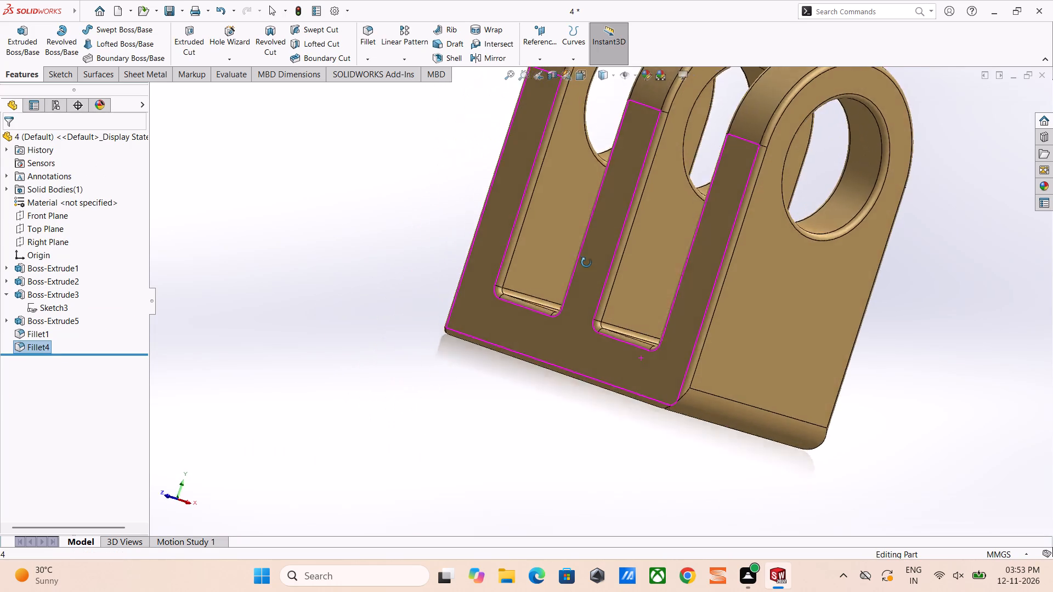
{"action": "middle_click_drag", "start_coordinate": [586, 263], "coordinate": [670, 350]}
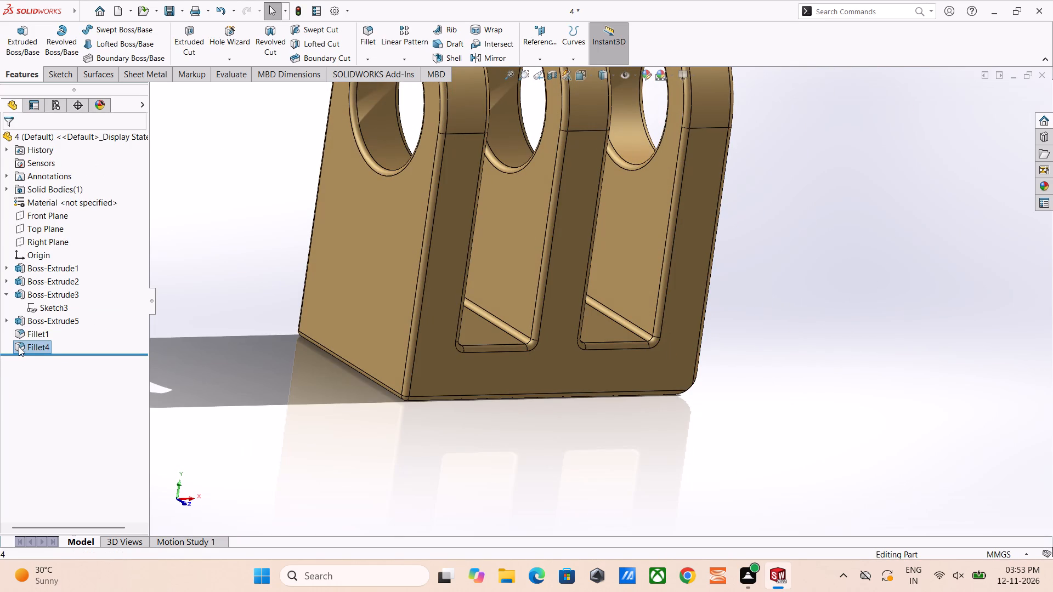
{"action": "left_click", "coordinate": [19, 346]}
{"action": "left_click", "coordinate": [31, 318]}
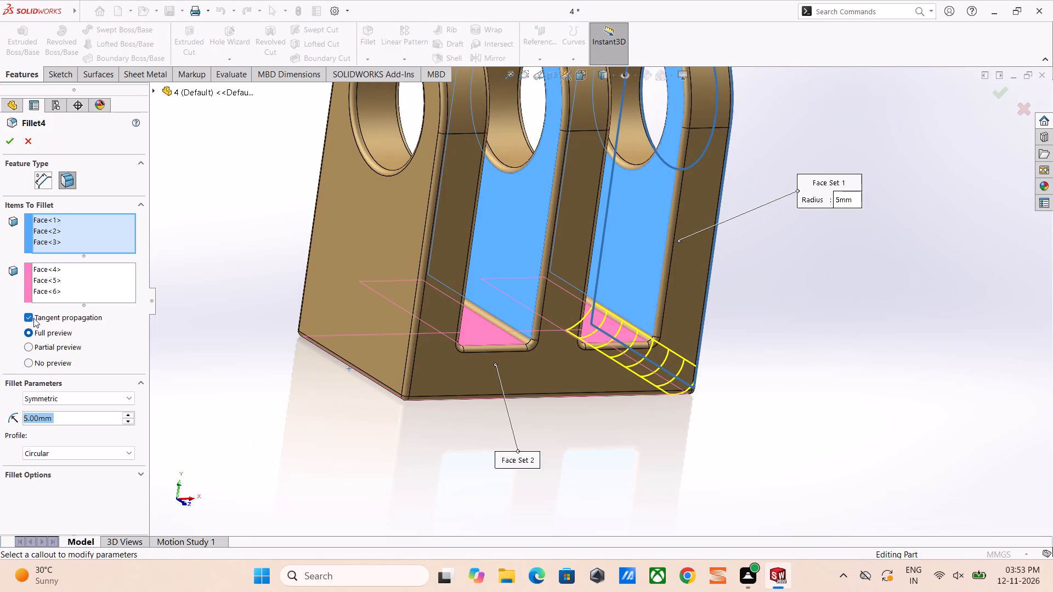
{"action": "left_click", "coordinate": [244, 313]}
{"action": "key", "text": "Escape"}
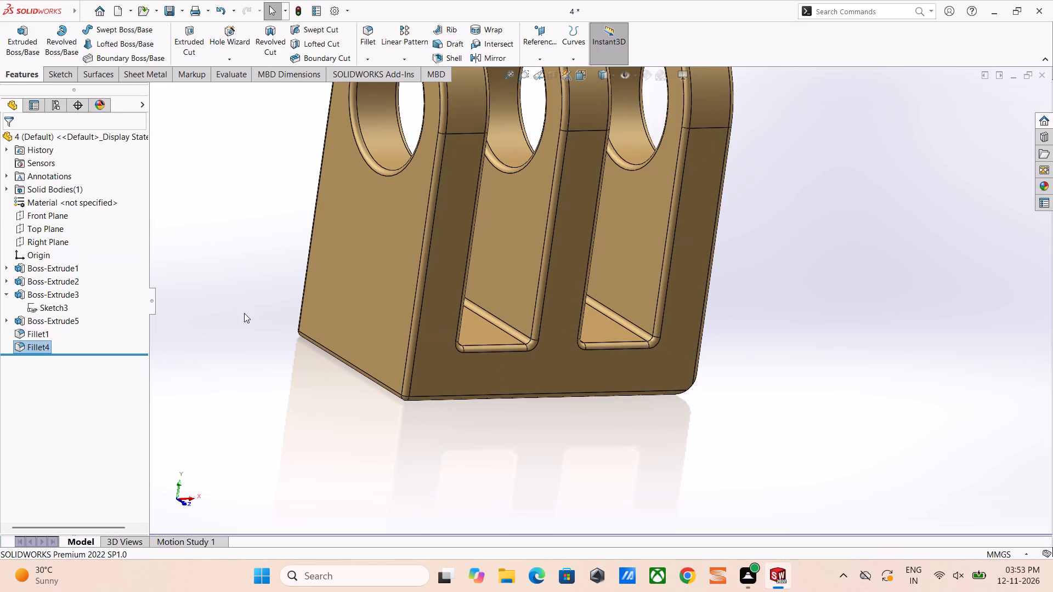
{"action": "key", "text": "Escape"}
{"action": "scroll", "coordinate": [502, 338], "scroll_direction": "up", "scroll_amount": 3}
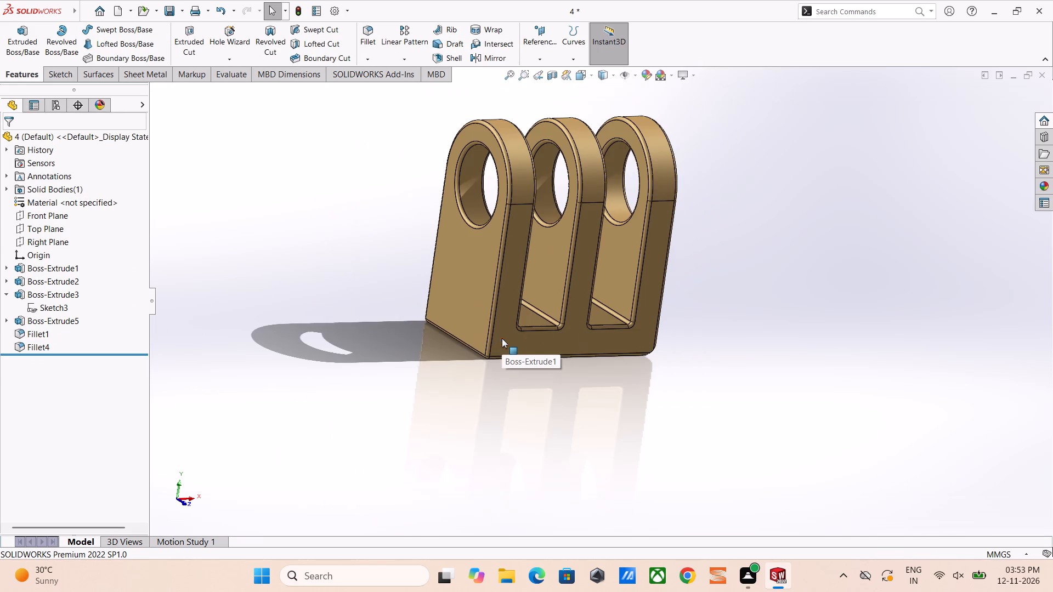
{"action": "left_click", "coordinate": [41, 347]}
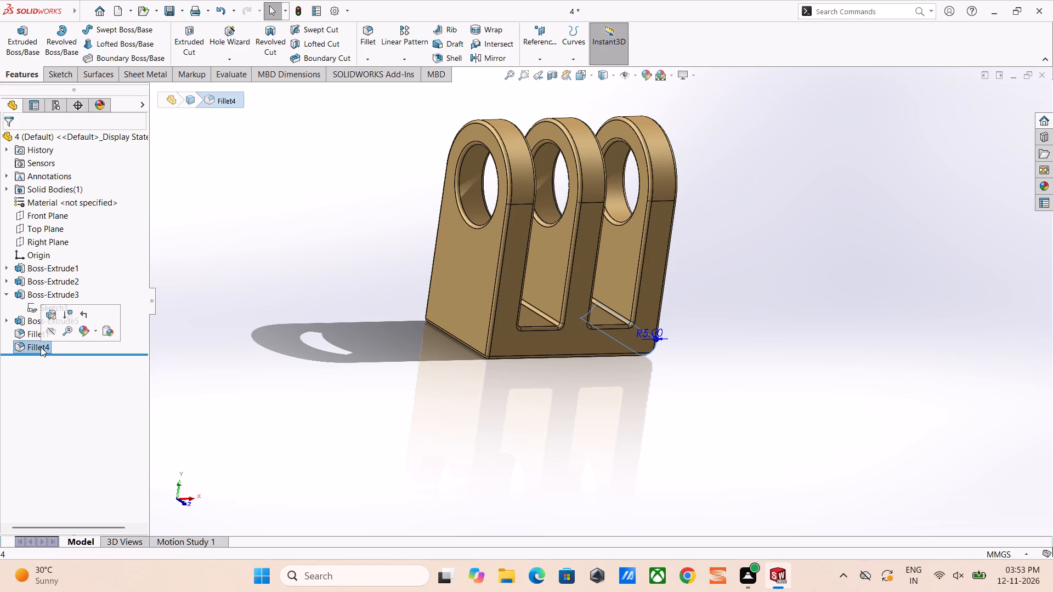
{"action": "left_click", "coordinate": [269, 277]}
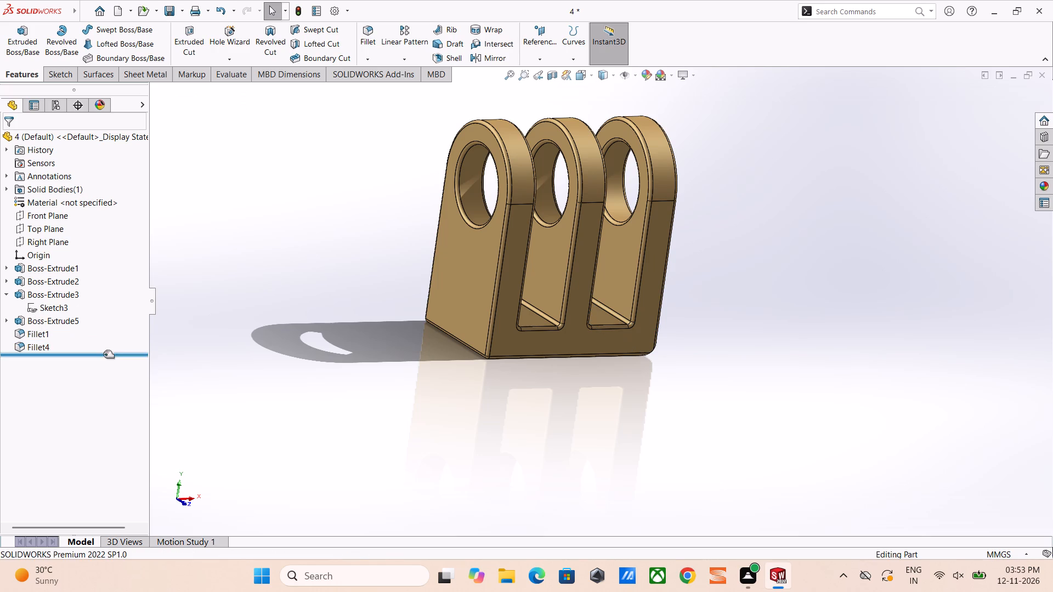
Delete the Fillet1 feature that rounds the lug, hole and slot edges.
{"action": "right_click", "coordinate": [30, 337]}
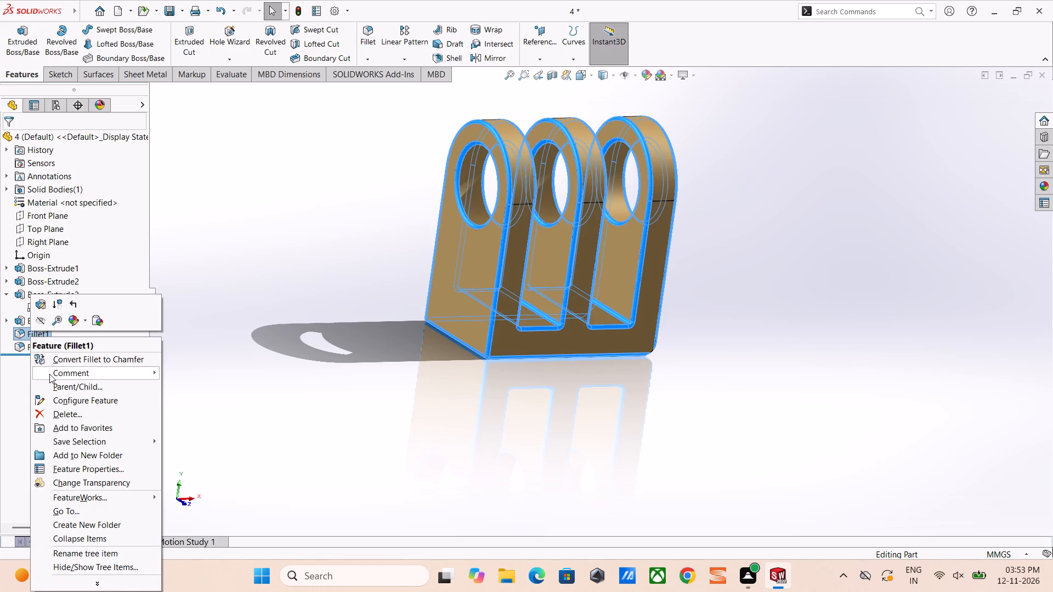
{"action": "left_click", "coordinate": [53, 412]}
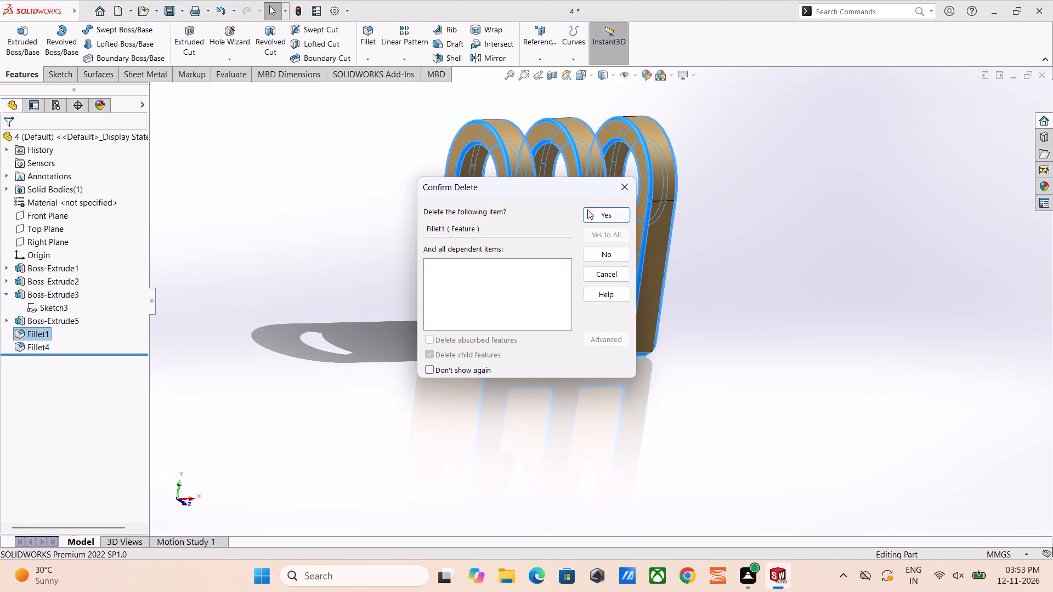
{"action": "left_click", "coordinate": [602, 215]}
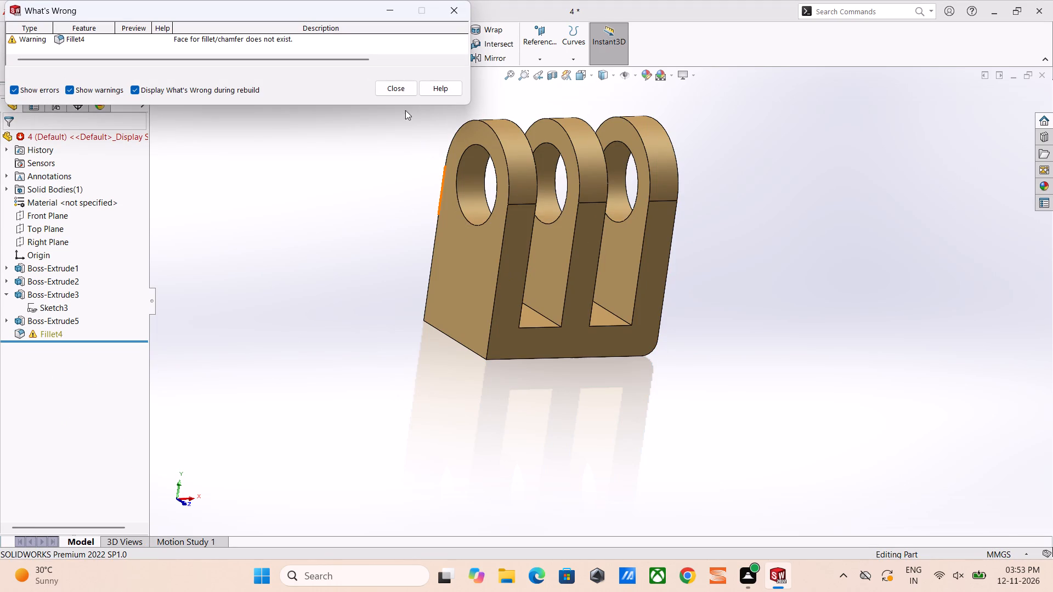
{"action": "left_click", "coordinate": [400, 83]}
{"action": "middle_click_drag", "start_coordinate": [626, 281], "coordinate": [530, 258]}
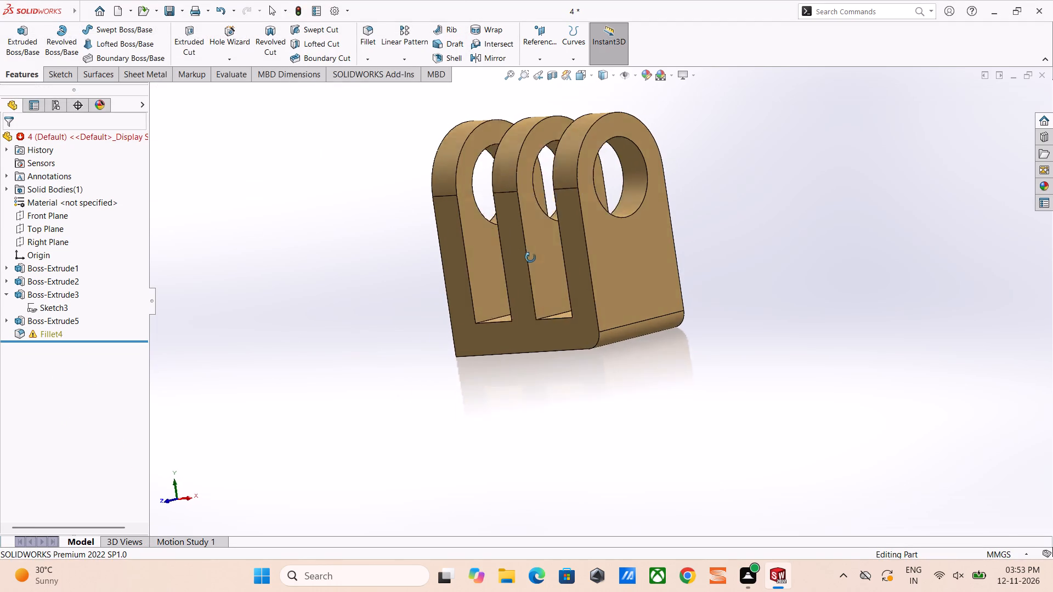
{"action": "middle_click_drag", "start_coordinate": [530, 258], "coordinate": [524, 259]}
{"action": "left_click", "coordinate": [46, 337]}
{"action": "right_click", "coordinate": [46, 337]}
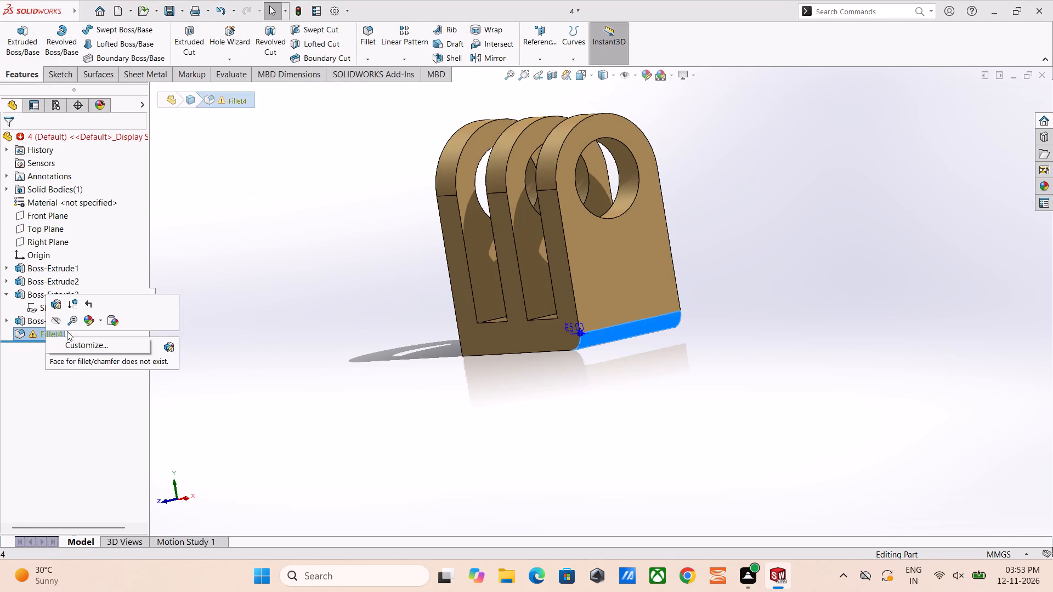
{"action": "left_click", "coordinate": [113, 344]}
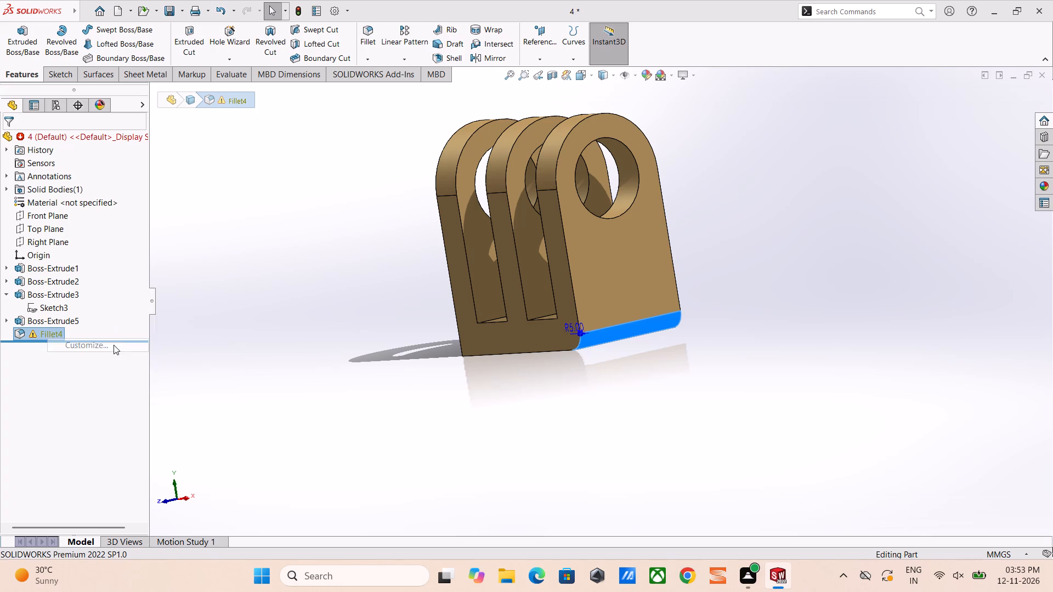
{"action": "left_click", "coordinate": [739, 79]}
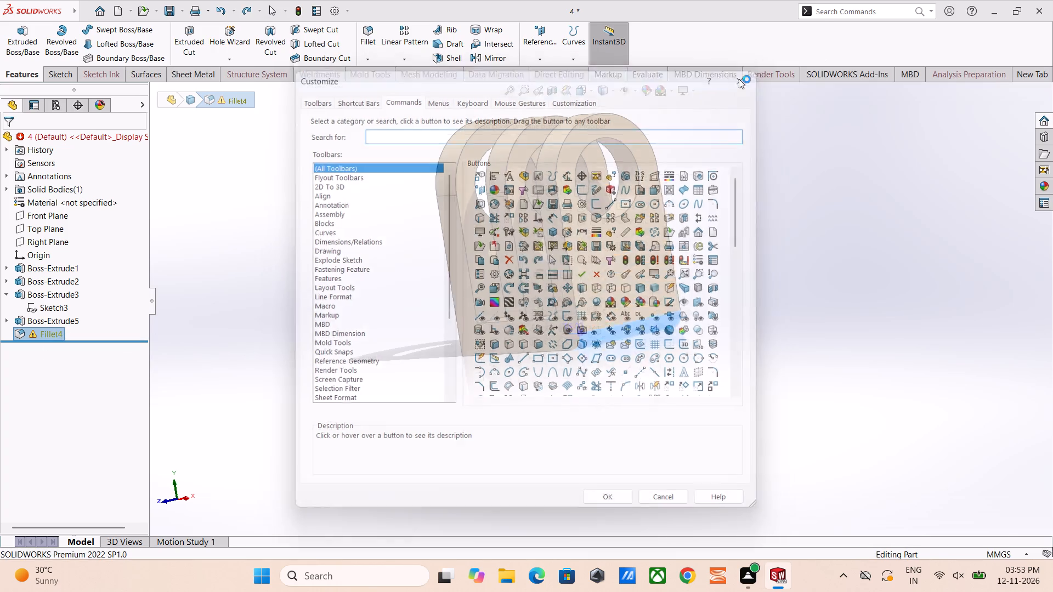
Edit the 5 mm bottom face fillet and clear its second face set, including the missing faces.
{"action": "left_click", "coordinate": [20, 333]}
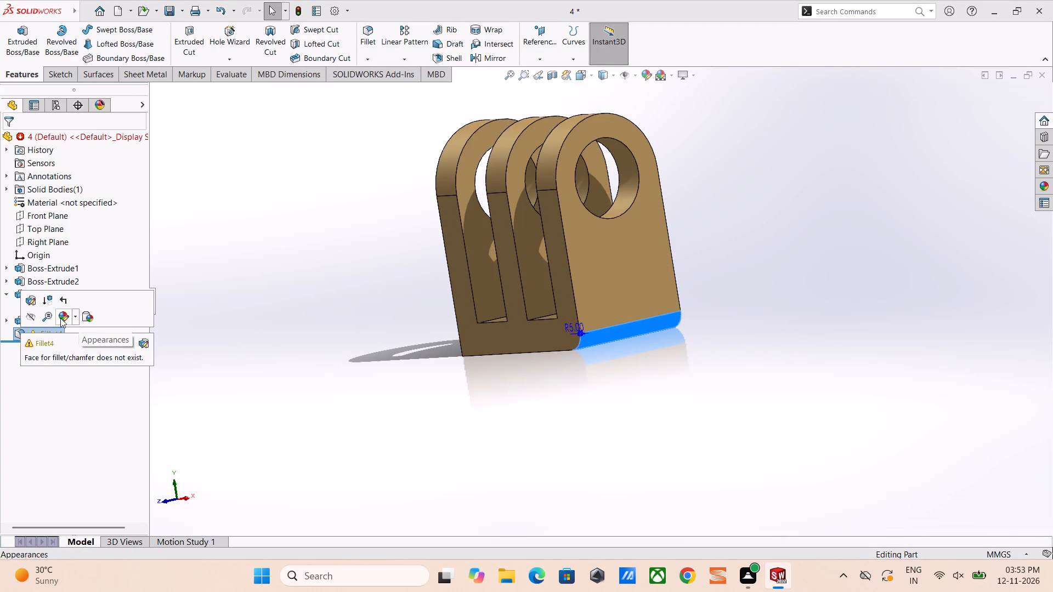
{"action": "left_click", "coordinate": [36, 303]}
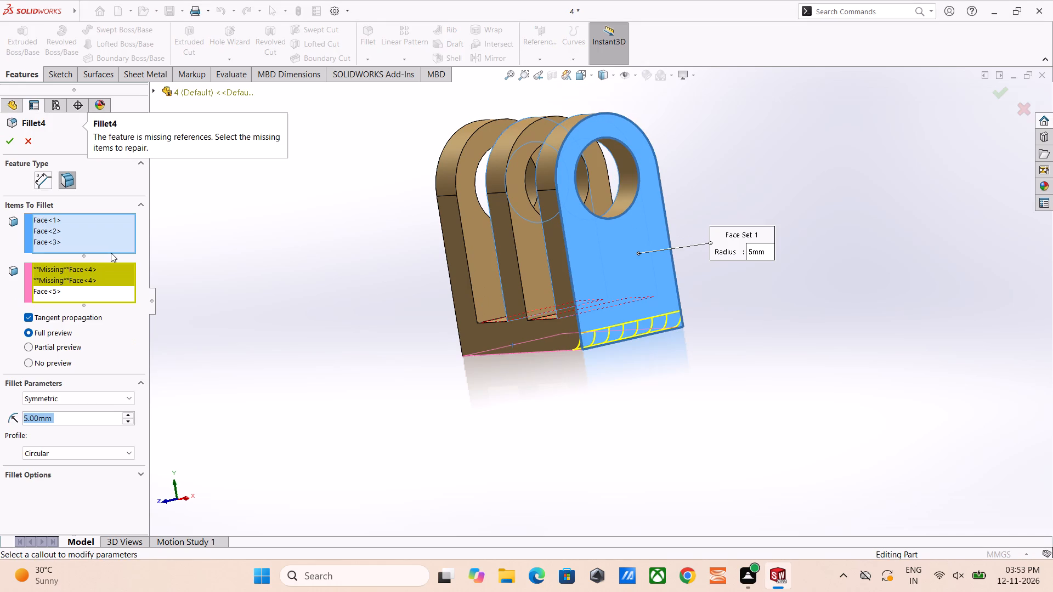
{"action": "left_click", "coordinate": [79, 281]}
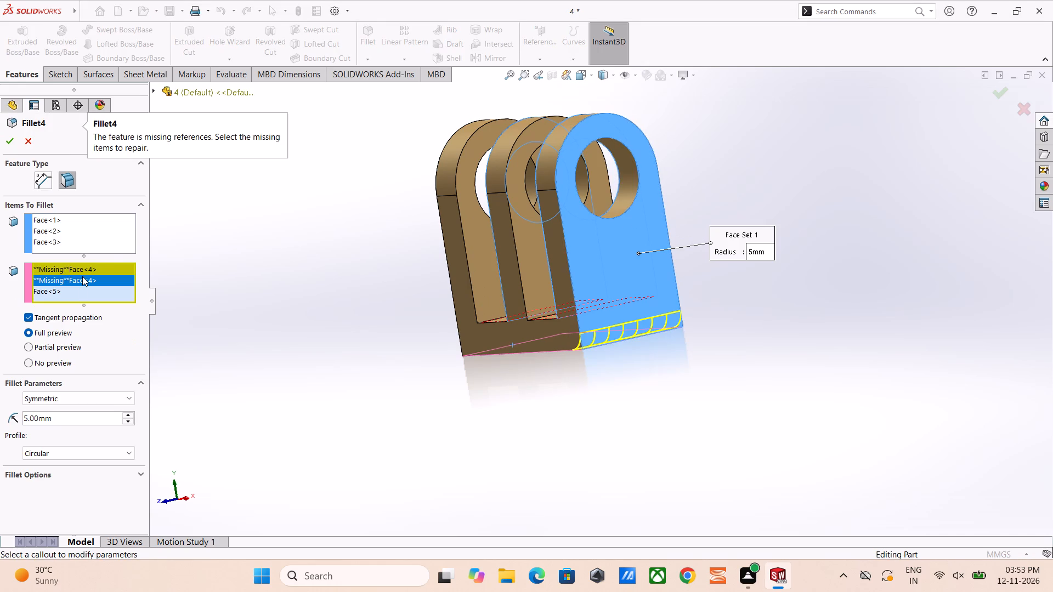
{"action": "right_click", "coordinate": [87, 272]}
{"action": "left_click", "coordinate": [132, 329]}
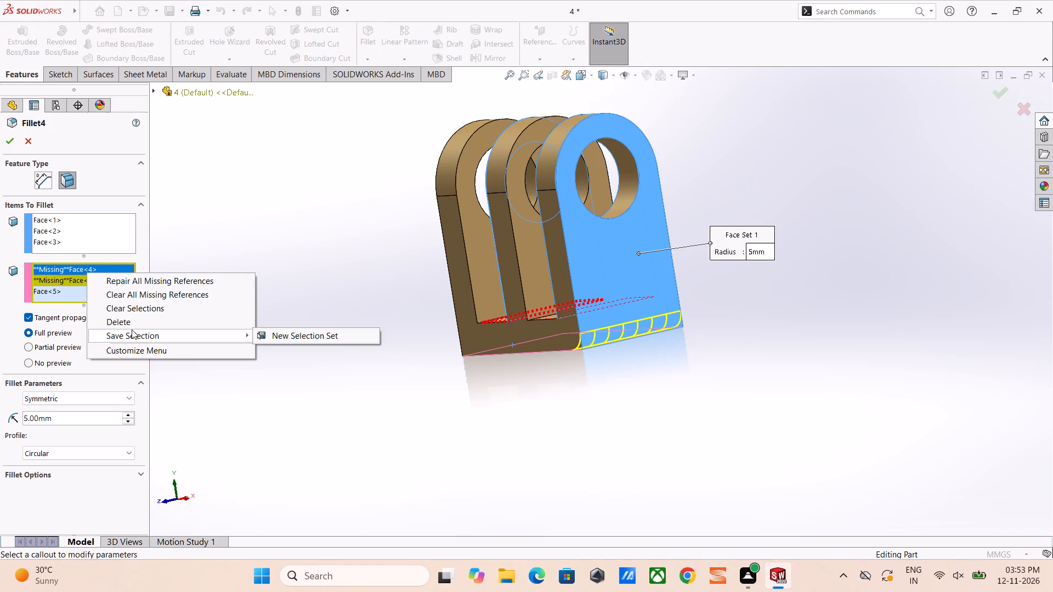
{"action": "left_click", "coordinate": [128, 333]}
{"action": "left_click", "coordinate": [138, 311]}
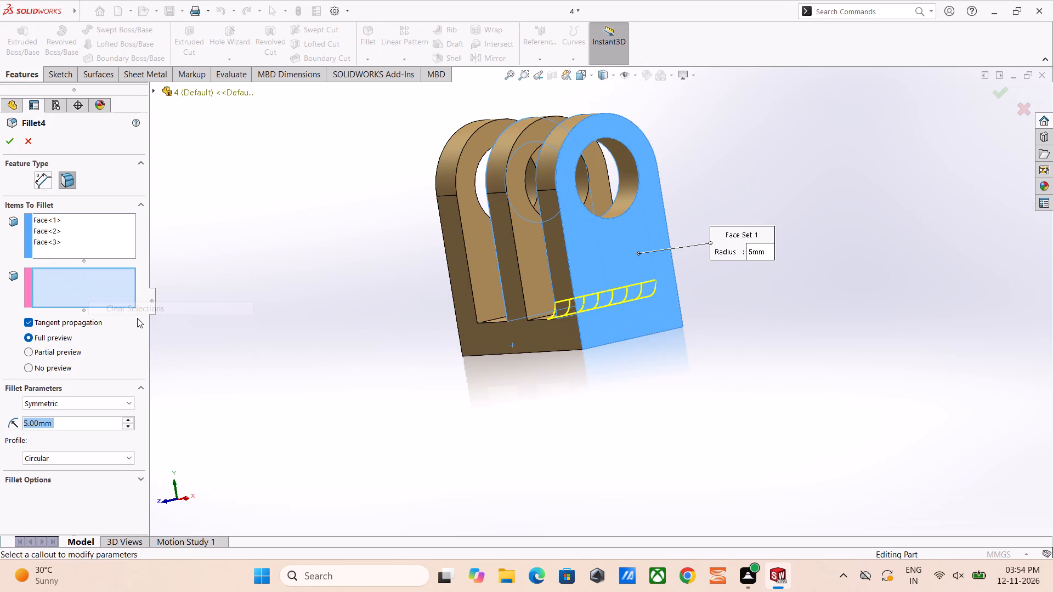
Remove all three lug faces from the fillet's first face set.
{"action": "middle_click_drag", "start_coordinate": [712, 336], "coordinate": [739, 319]}
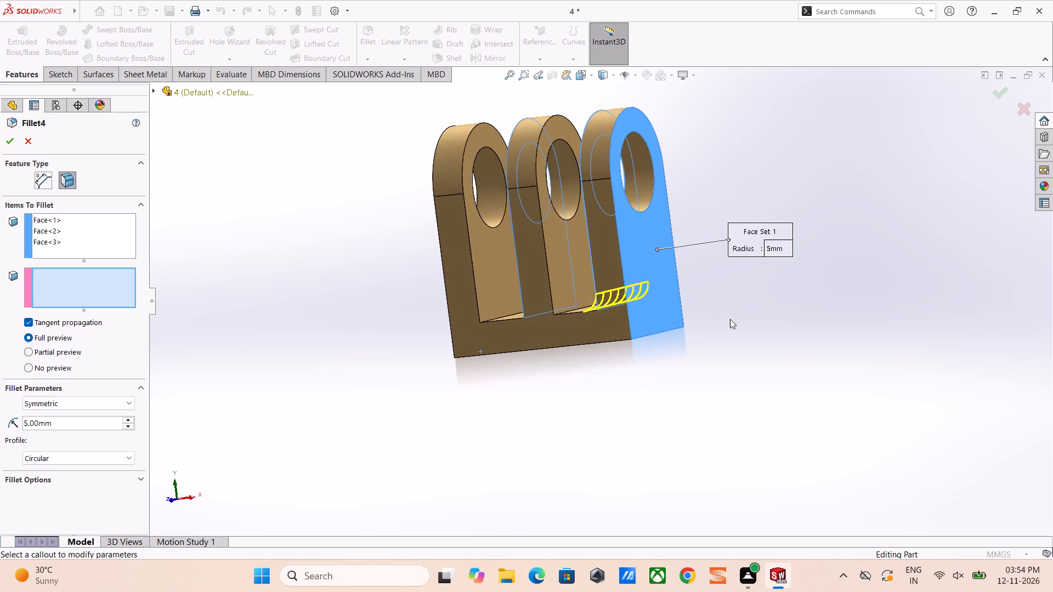
{"action": "right_click", "coordinate": [54, 232]}
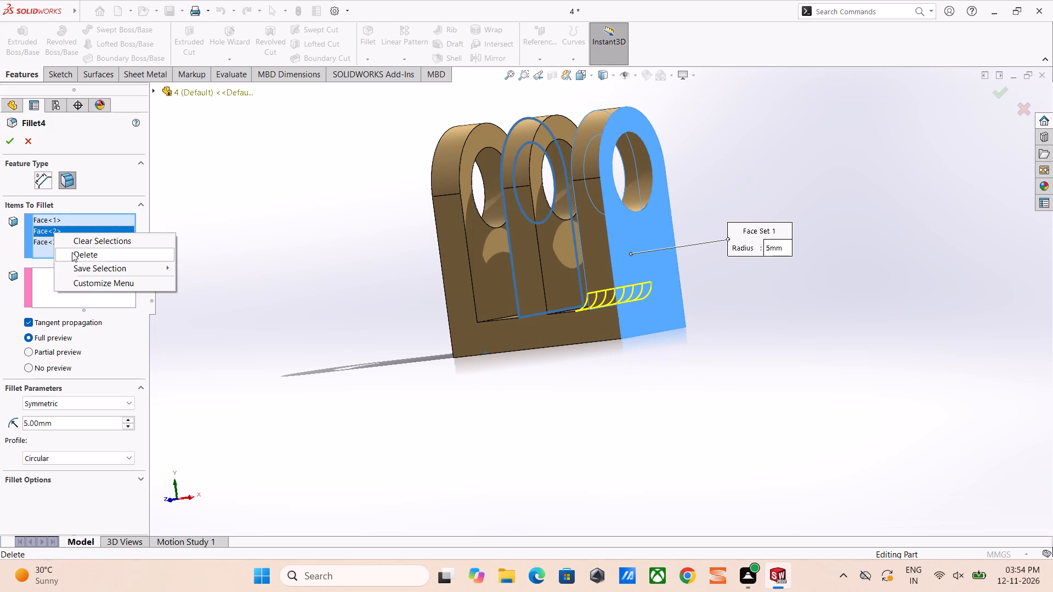
{"action": "left_click", "coordinate": [72, 252]}
{"action": "right_click", "coordinate": [59, 226]}
{"action": "left_click", "coordinate": [75, 246]}
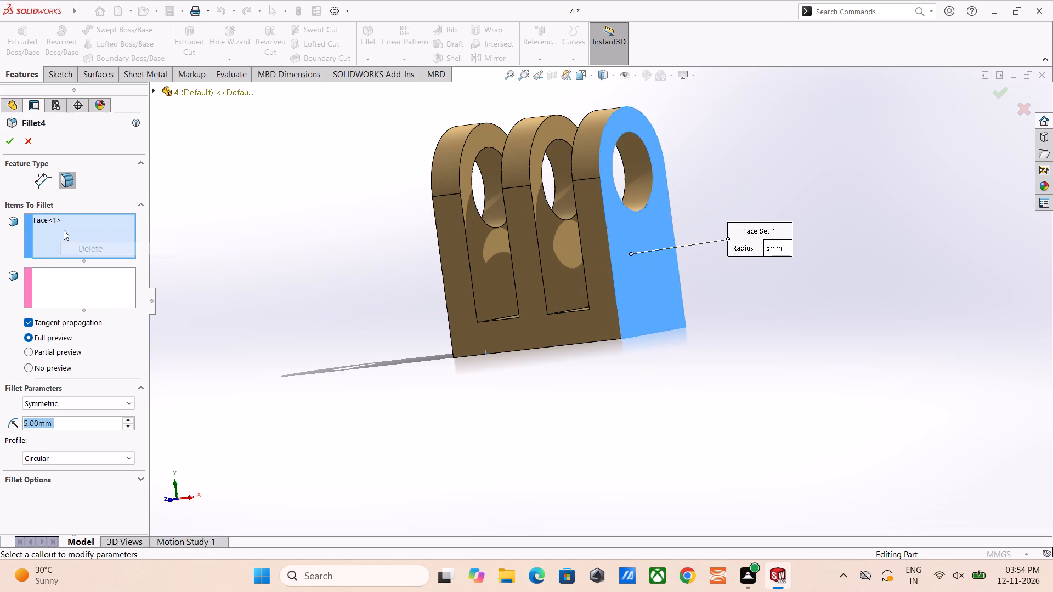
{"action": "right_click", "coordinate": [58, 223]}
{"action": "left_click", "coordinate": [87, 255]}
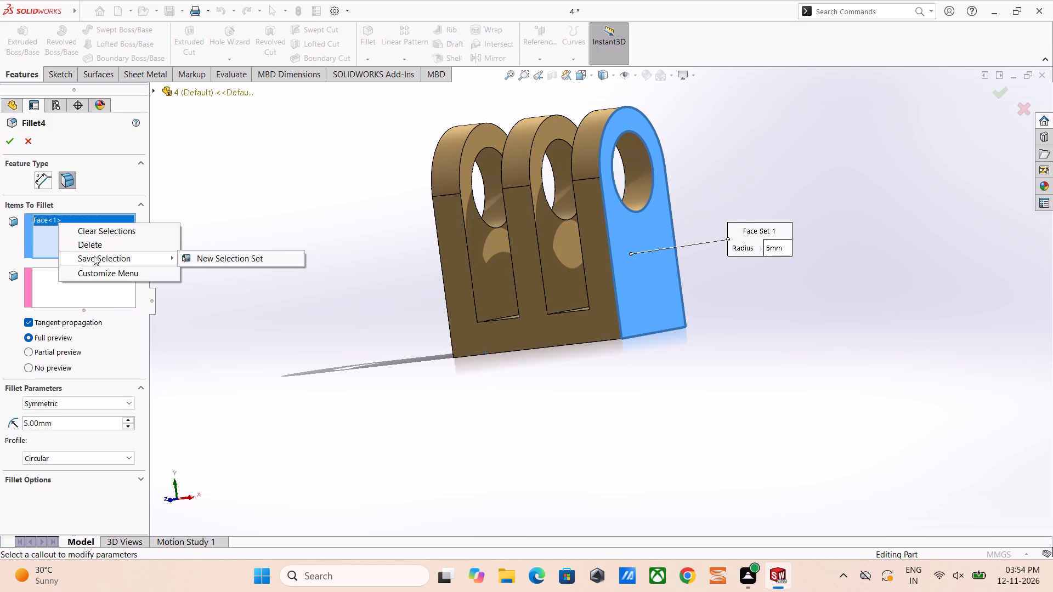
{"action": "left_click", "coordinate": [98, 229]}
{"action": "left_click", "coordinate": [219, 241]}
{"action": "left_click", "coordinate": [56, 247]}
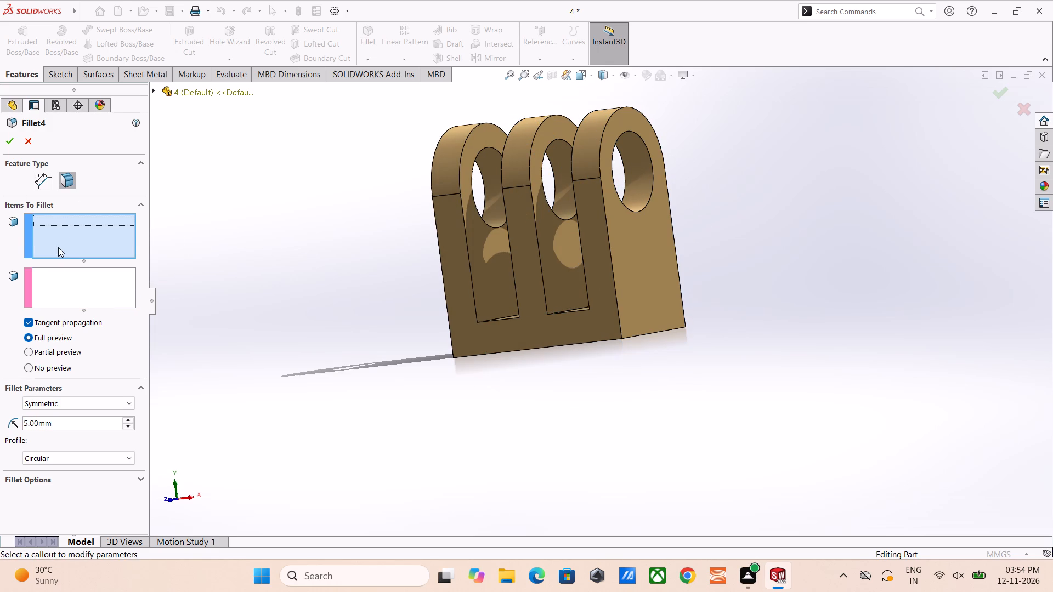
Assign the end lug's outer side face to the first set and the base's bottom face to the second, keeping the 5 mm radius.
{"action": "left_click", "coordinate": [638, 232]}
{"action": "middle_click_drag", "start_coordinate": [566, 309], "coordinate": [544, 217]}
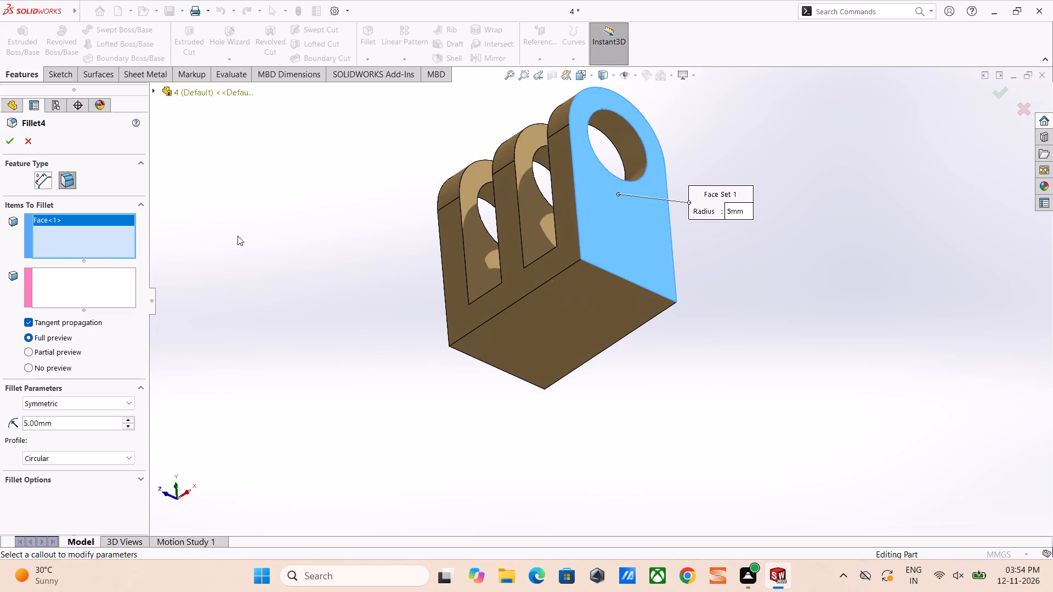
{"action": "left_click", "coordinate": [56, 292]}
{"action": "left_click", "coordinate": [574, 315]}
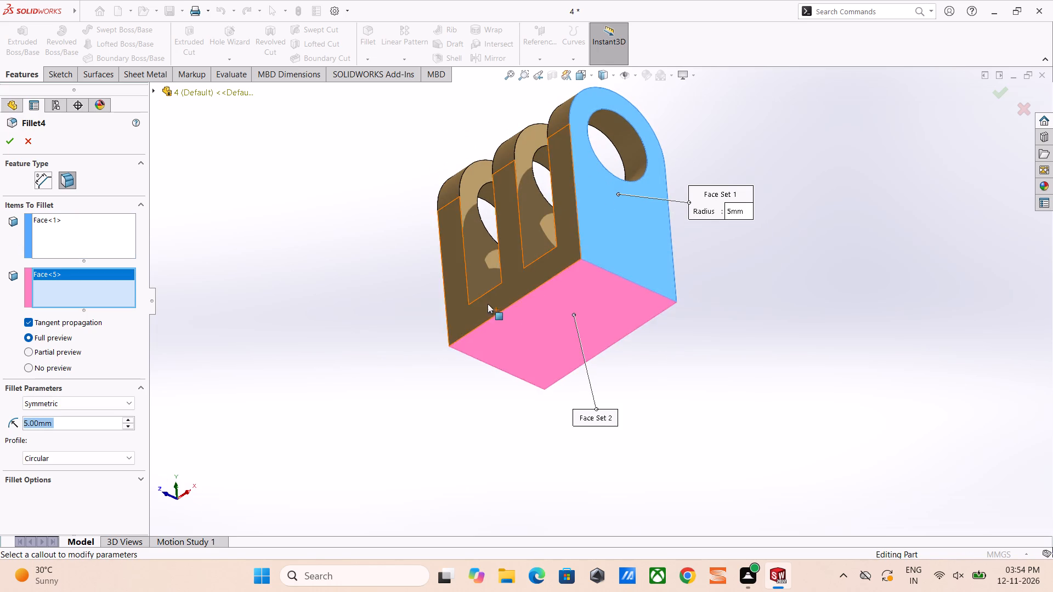
{"action": "middle_click_drag", "start_coordinate": [488, 304], "coordinate": [581, 304]}
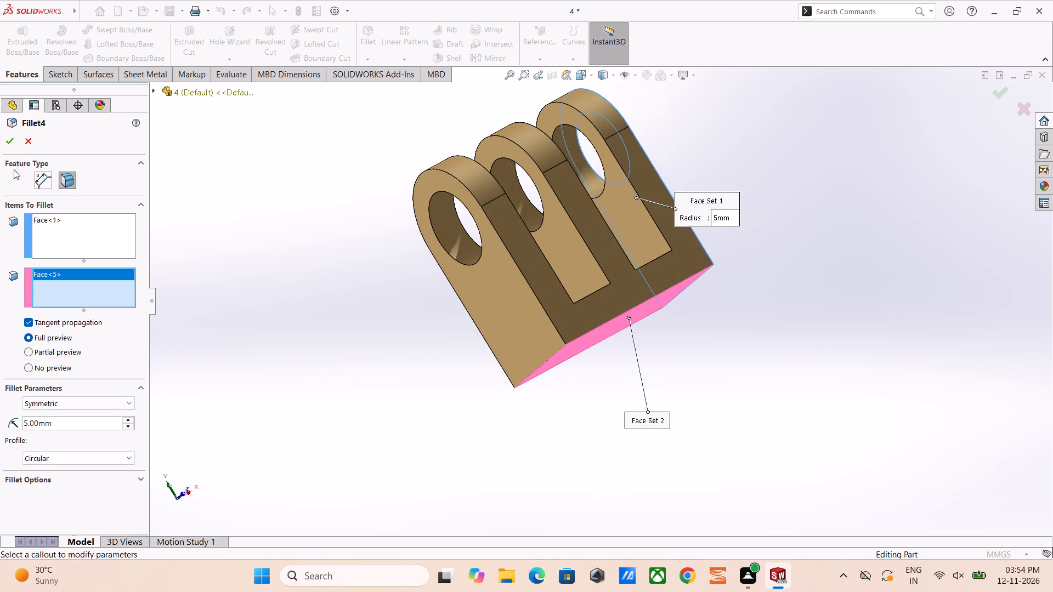
{"action": "left_click", "coordinate": [5, 136]}
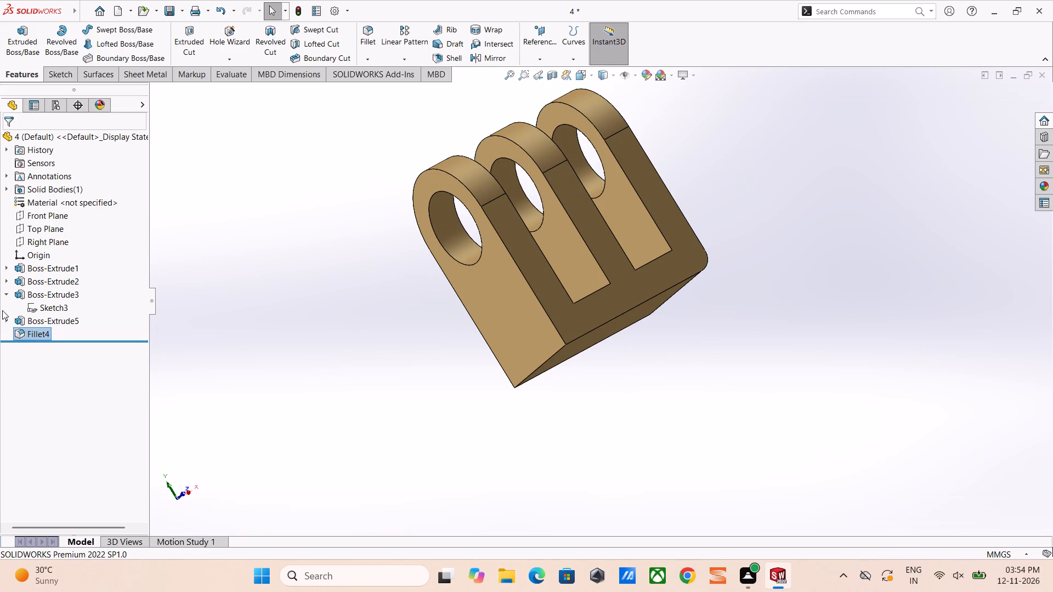
Add a 5 mm symmetric face fillet between the opposite end lug's outer side face and the base's bottom face.
{"action": "left_click", "coordinate": [370, 33]}
{"action": "left_click", "coordinate": [523, 329]}
{"action": "middle_click_drag", "start_coordinate": [578, 356], "coordinate": [578, 347]}
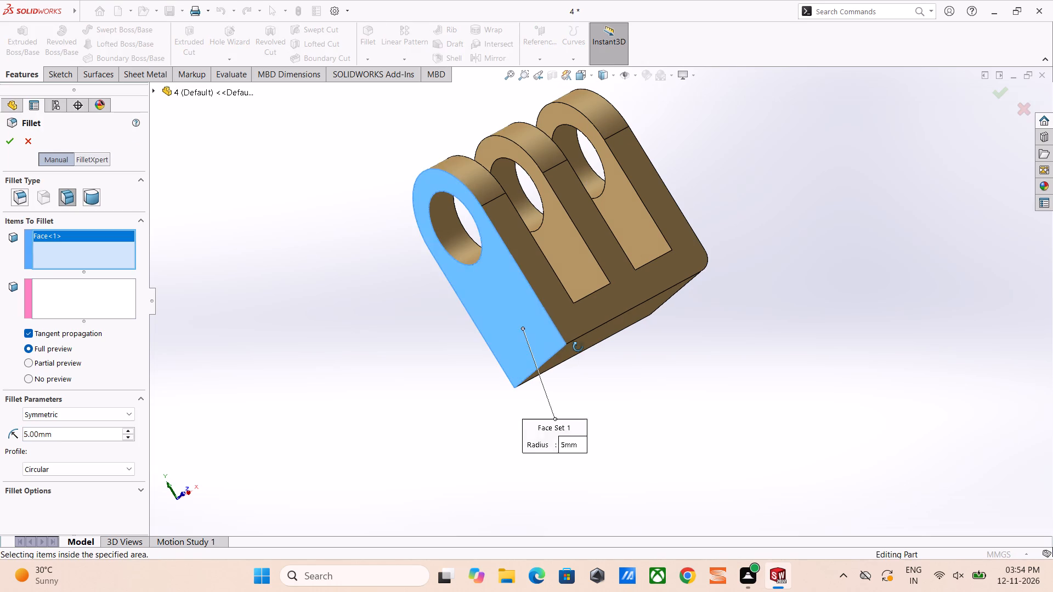
{"action": "middle_click_drag", "start_coordinate": [578, 347], "coordinate": [584, 301]}
{"action": "left_click", "coordinate": [78, 295]}
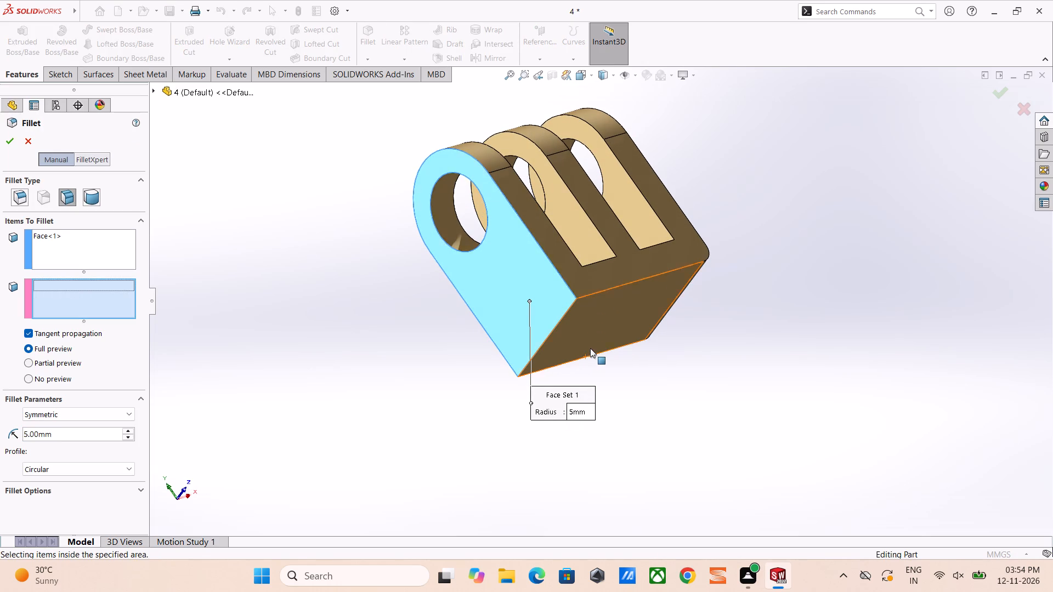
{"action": "left_click", "coordinate": [597, 339]}
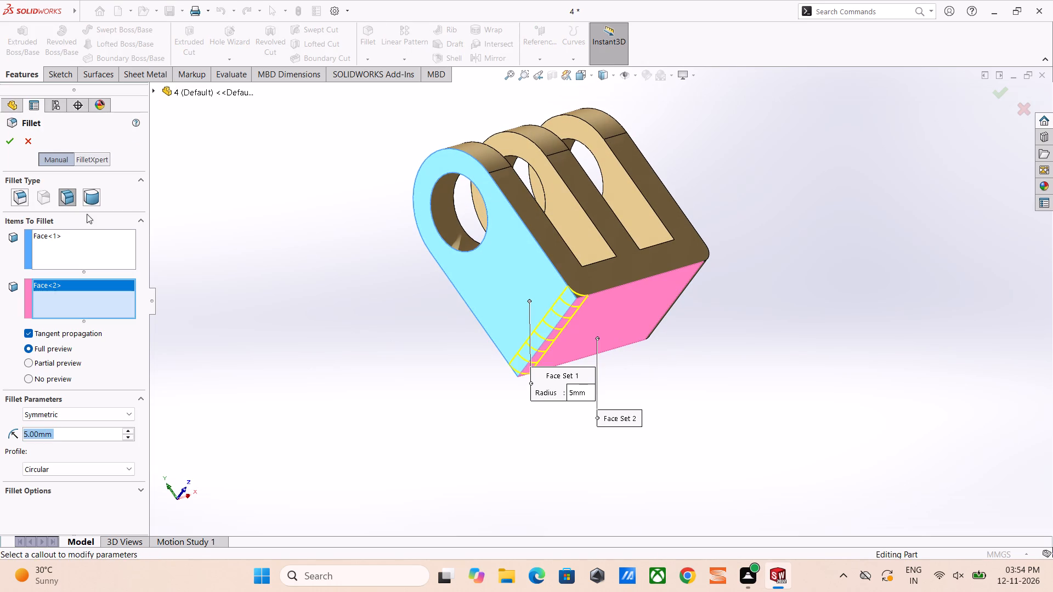
{"action": "left_click", "coordinate": [13, 144]}
Add a 5 mm symmetric face fillet between the first-filleted end lug's slot-side face and the adjacent slot floor.
{"action": "middle_click_drag", "start_coordinate": [494, 156], "coordinate": [478, 261]}
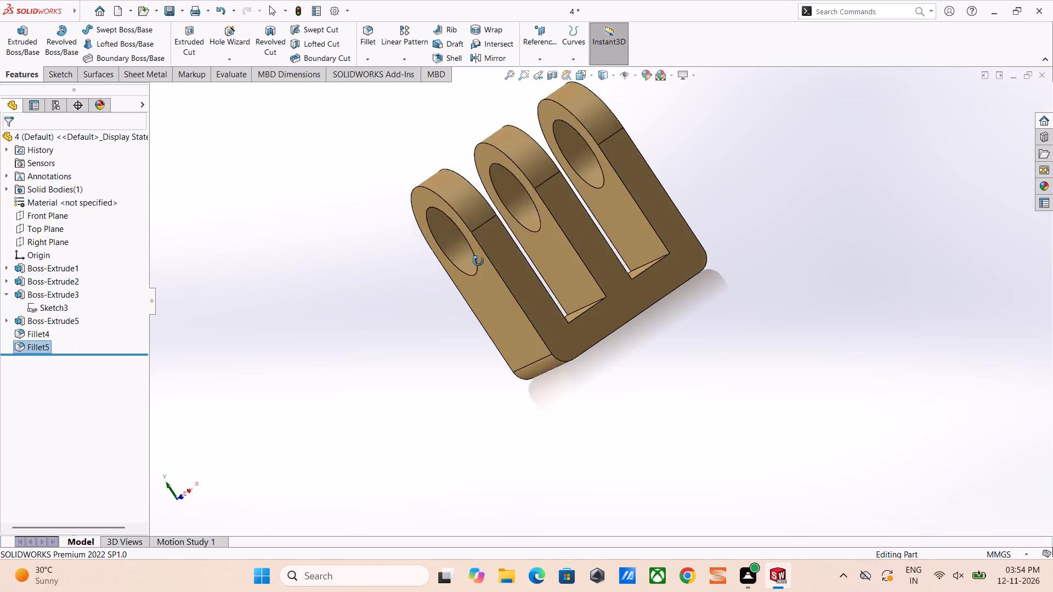
{"action": "middle_click_drag", "start_coordinate": [478, 261], "coordinate": [475, 276]}
{"action": "scroll", "coordinate": [475, 276], "scroll_direction": "up", "scroll_amount": 3}
{"action": "scroll", "coordinate": [424, 96], "scroll_direction": "down", "scroll_amount": 2}
{"action": "left_click", "coordinate": [370, 39]}
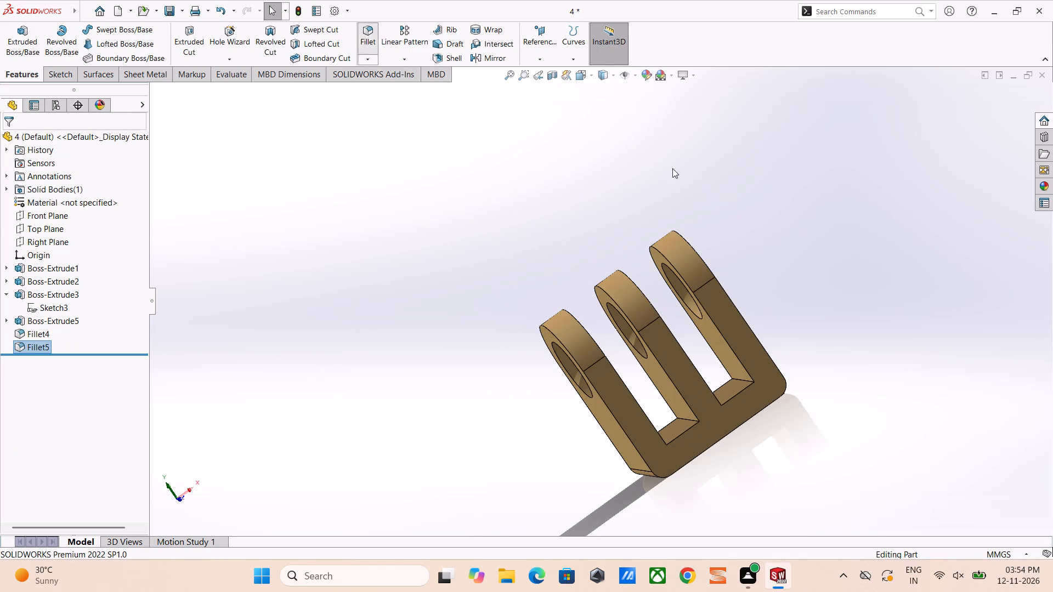
{"action": "scroll", "coordinate": [772, 223], "scroll_direction": "down", "scroll_amount": 4}
{"action": "left_click", "coordinate": [658, 448]}
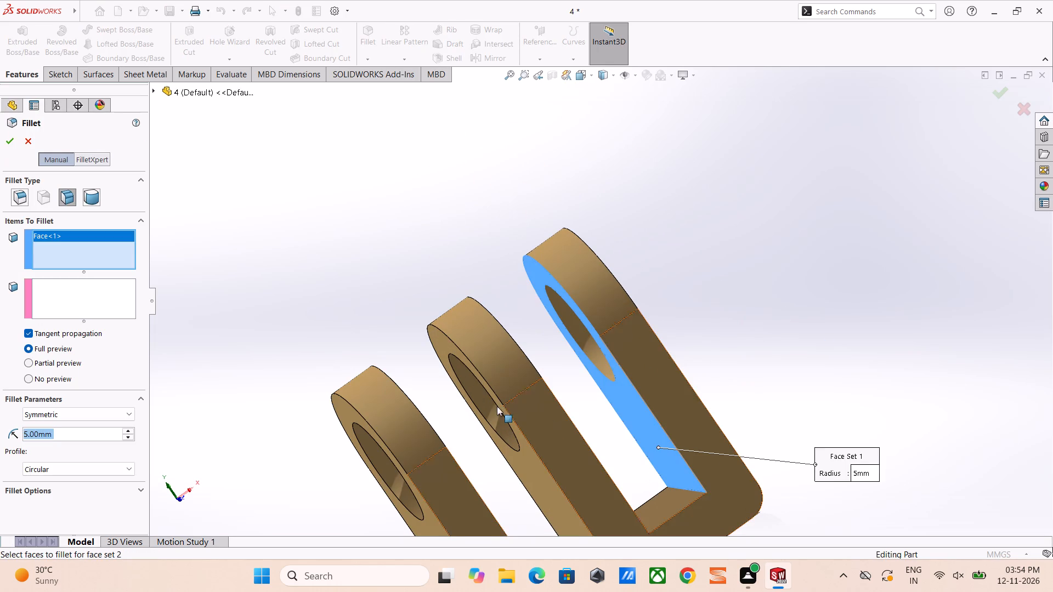
{"action": "left_click", "coordinate": [94, 306]}
{"action": "left_click", "coordinate": [656, 507]}
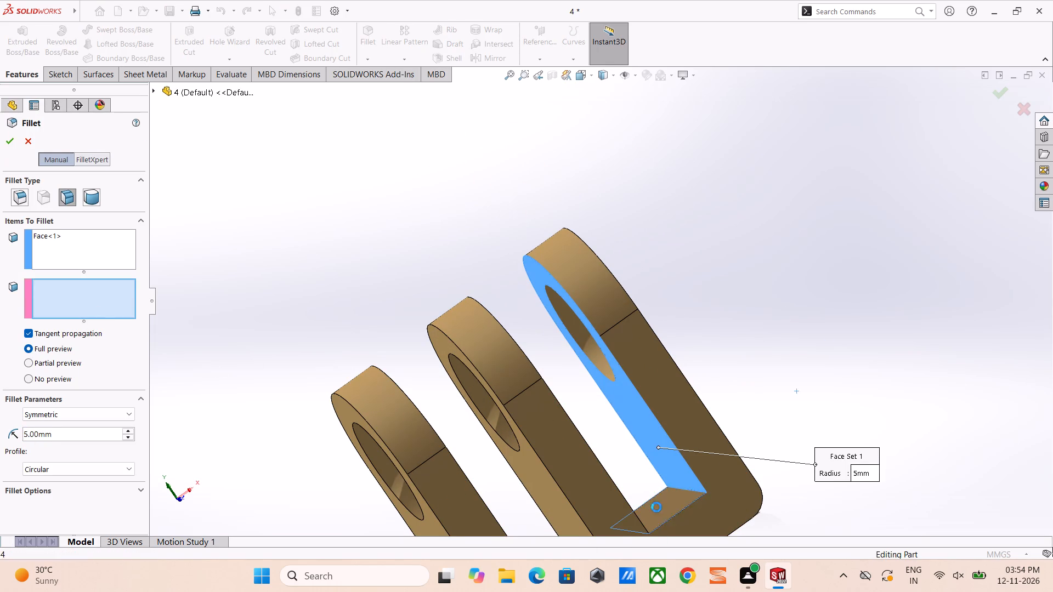
{"action": "left_click", "coordinate": [11, 141]}
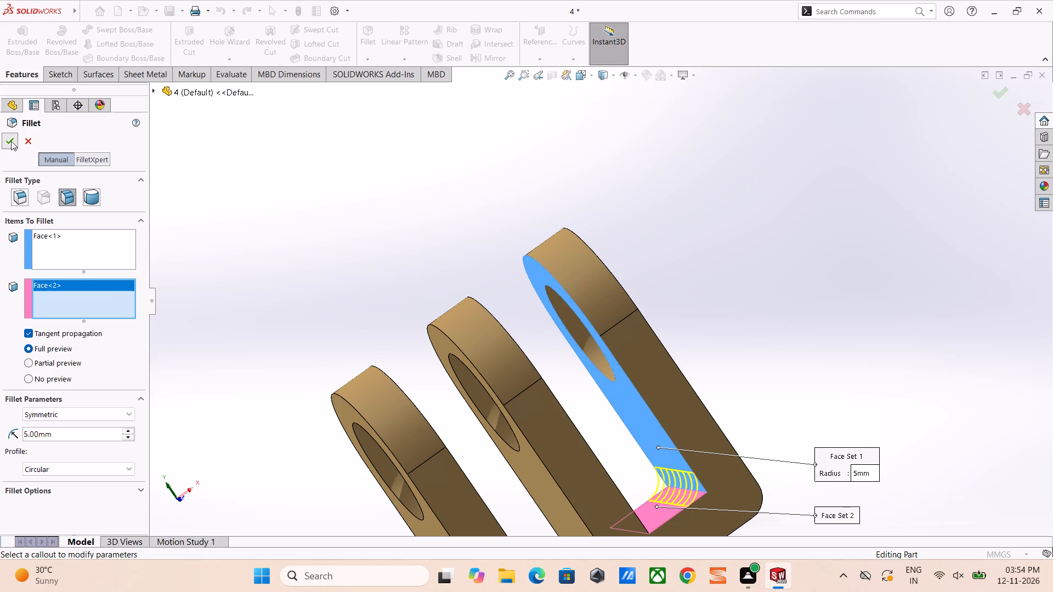
Add a 5 mm face fillet with the middle and opposite end lugs' matching slot-side faces in one set and both slot floors in the other.
{"action": "scroll", "coordinate": [422, 259], "scroll_direction": "up", "scroll_amount": 2}
{"action": "middle_click_drag", "start_coordinate": [494, 308], "coordinate": [474, 298]}
{"action": "scroll", "coordinate": [583, 425], "scroll_direction": "down", "scroll_amount": 3}
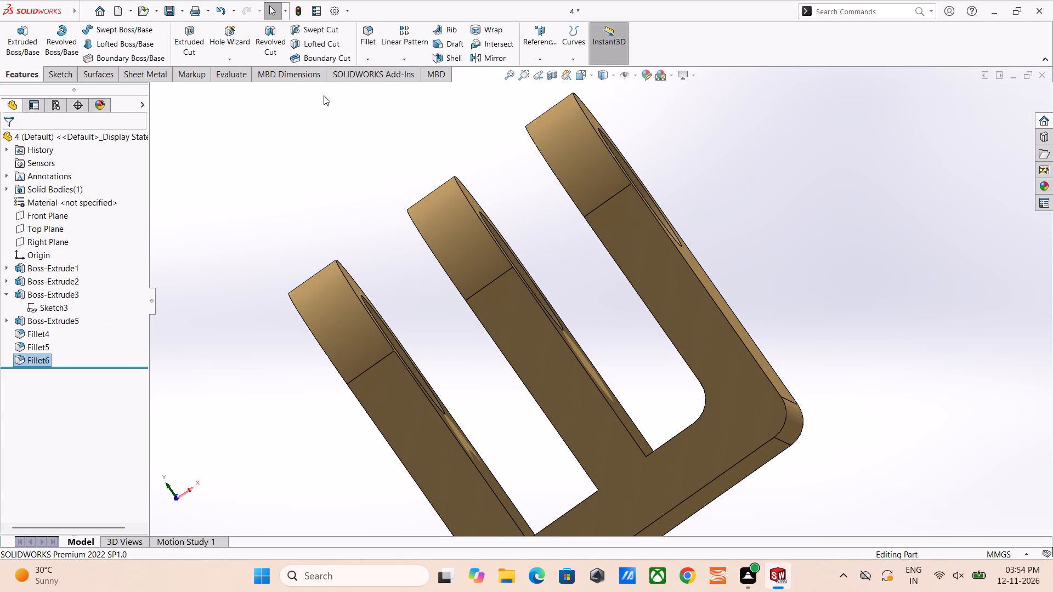
{"action": "left_click", "coordinate": [361, 43]}
{"action": "middle_click_drag", "start_coordinate": [585, 275], "coordinate": [570, 309]}
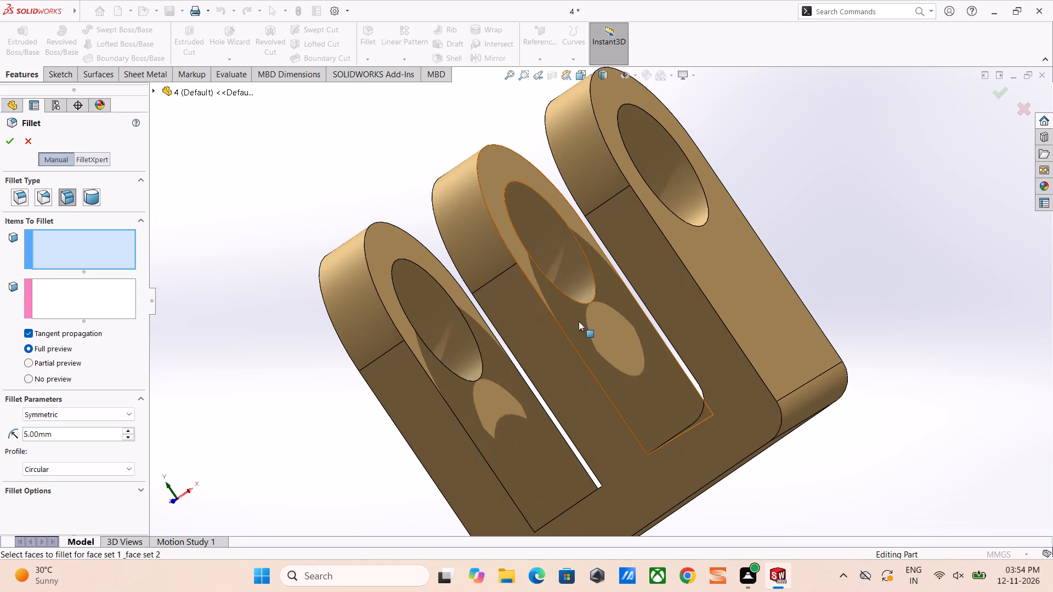
{"action": "left_click", "coordinate": [610, 352]}
{"action": "left_click", "coordinate": [489, 407]}
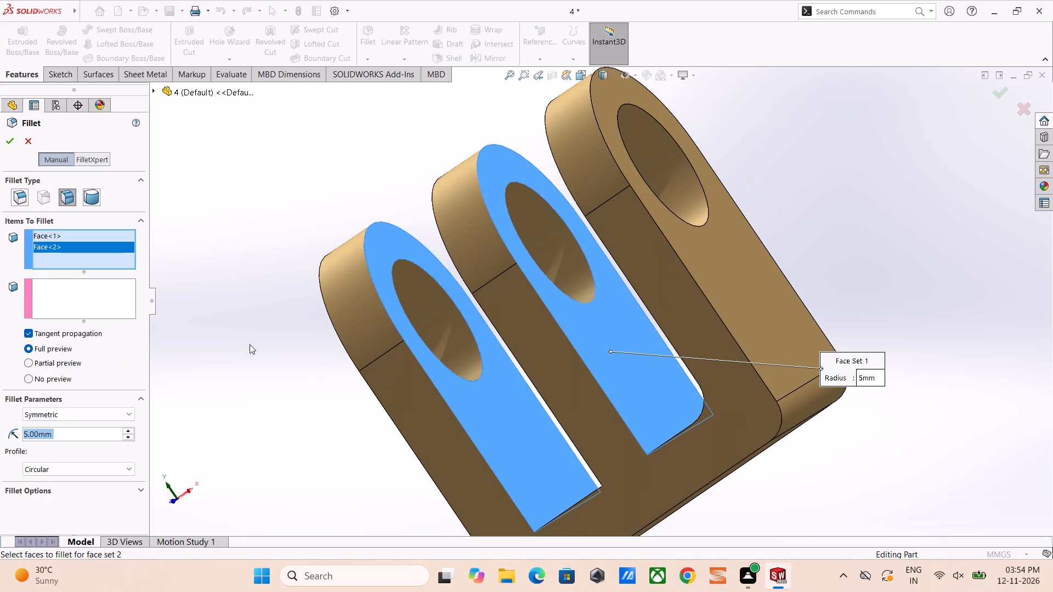
{"action": "left_click", "coordinate": [104, 304]}
{"action": "middle_click_drag", "start_coordinate": [612, 506], "coordinate": [635, 520]}
{"action": "left_click", "coordinate": [557, 483]}
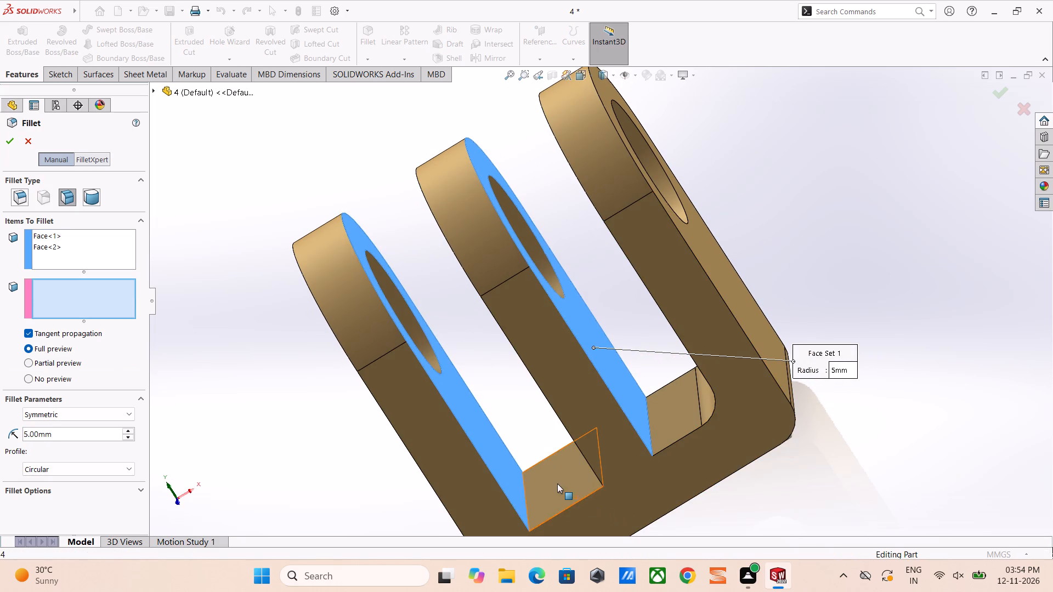
{"action": "left_click", "coordinate": [686, 408]}
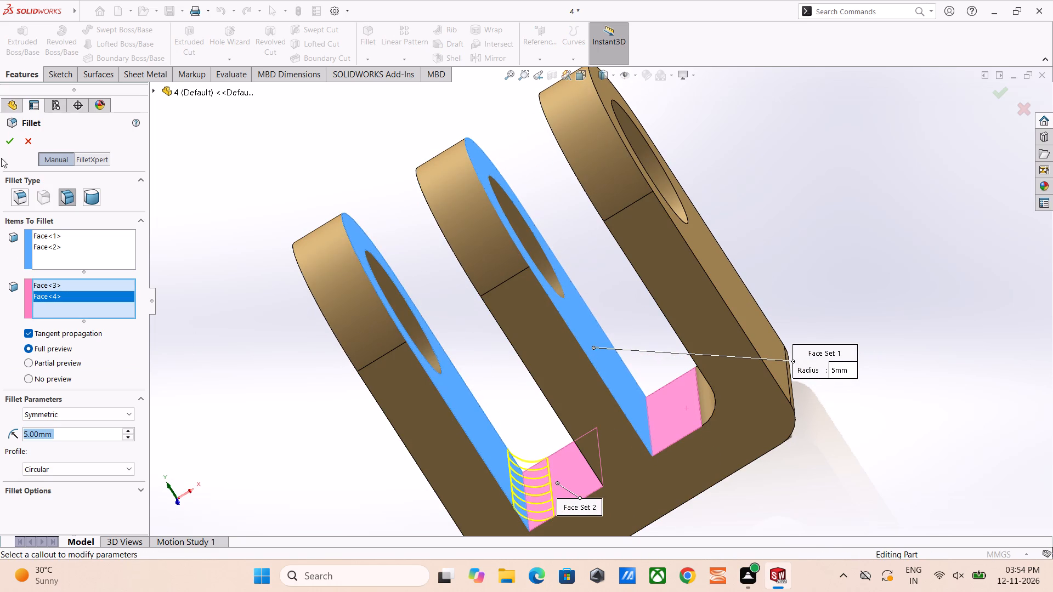
{"action": "left_click", "coordinate": [2, 143]}
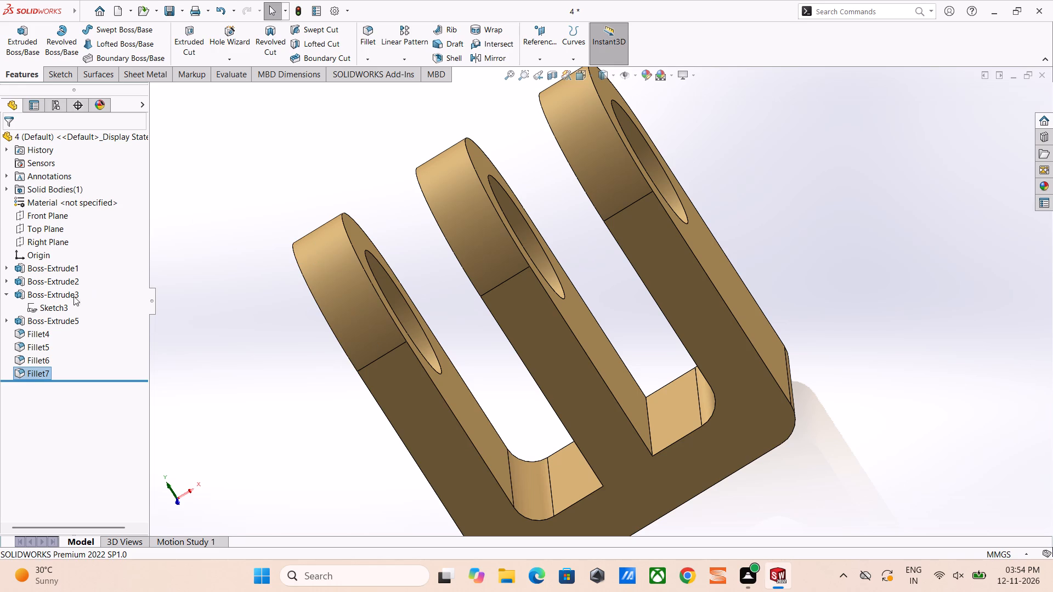
Edit the last slot fillet, keeping only the end lug's slot-side face in the first set and its adjoining slot floor in the second.
{"action": "left_click", "coordinate": [31, 377]}
{"action": "right_click", "coordinate": [37, 374]}
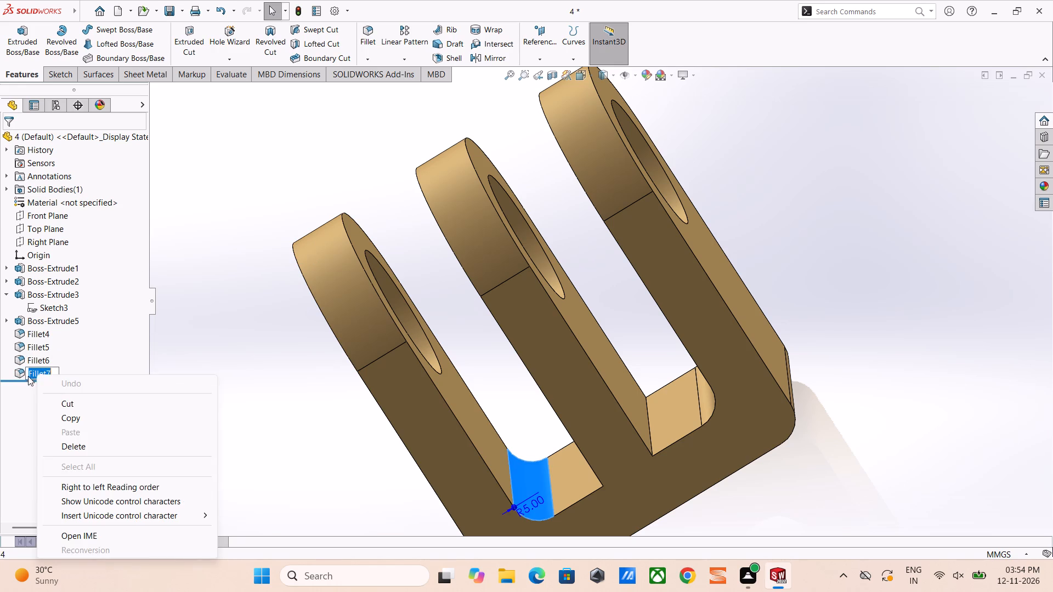
{"action": "left_click", "coordinate": [27, 377]}
{"action": "left_click", "coordinate": [20, 371]}
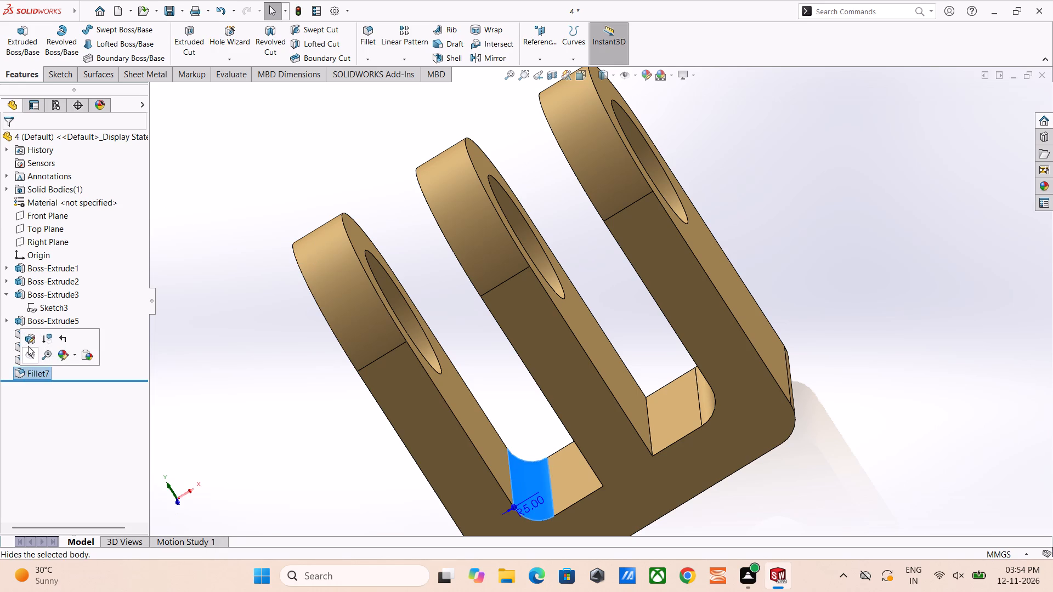
{"action": "left_click", "coordinate": [28, 343]}
{"action": "right_click", "coordinate": [62, 231]}
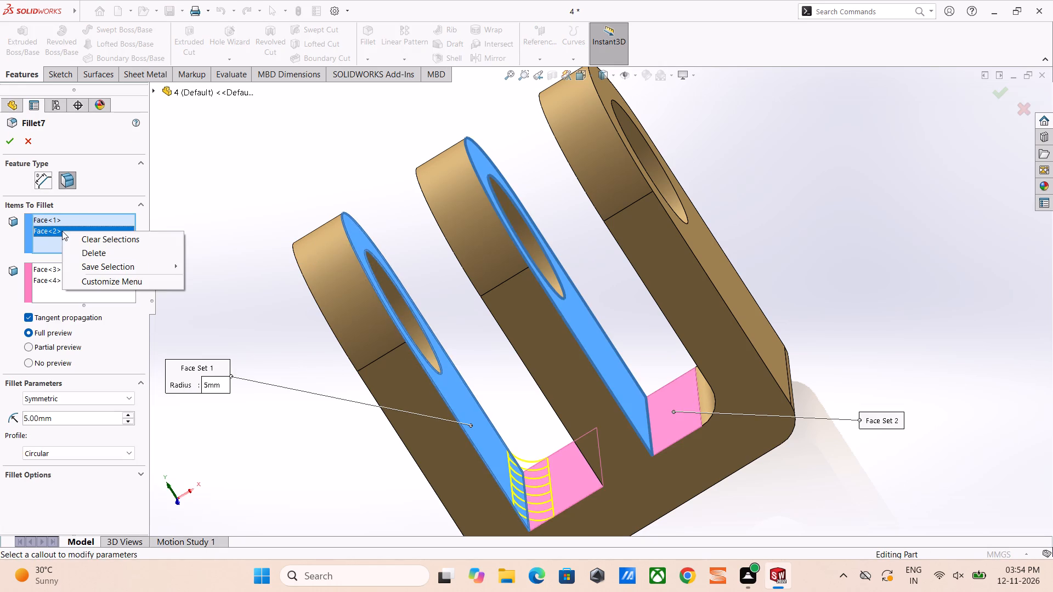
{"action": "left_click", "coordinate": [114, 253]}
{"action": "right_click", "coordinate": [59, 282]}
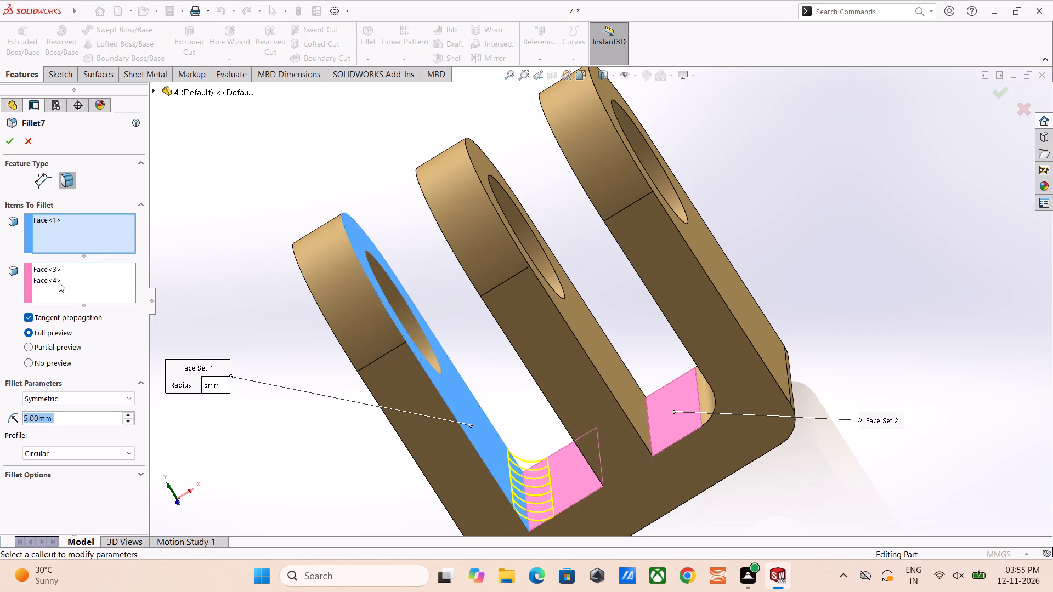
{"action": "left_click", "coordinate": [120, 309]}
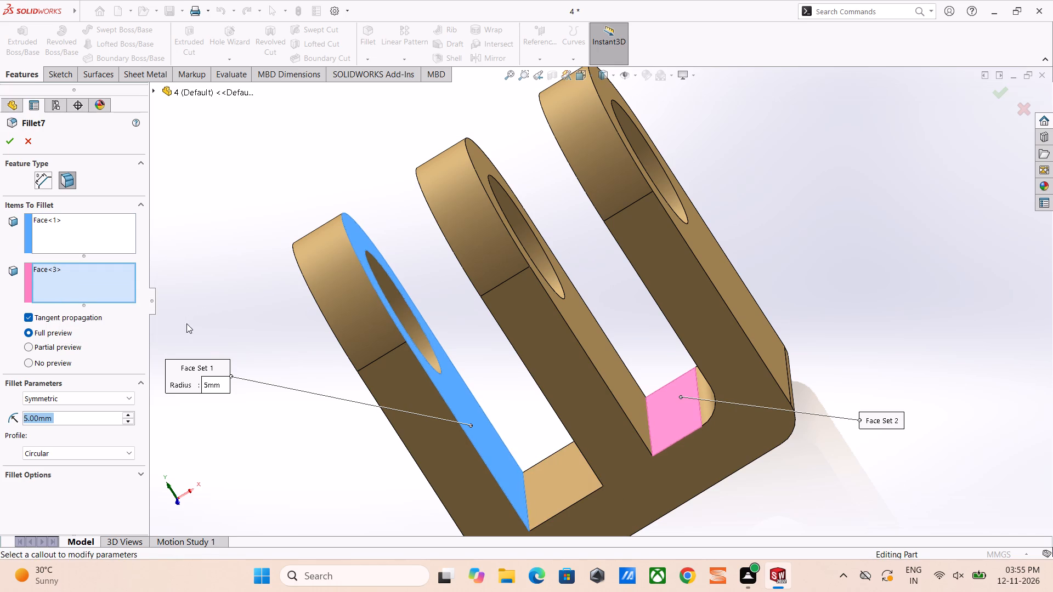
{"action": "left_click", "coordinate": [186, 327]}
{"action": "right_click", "coordinate": [63, 268]}
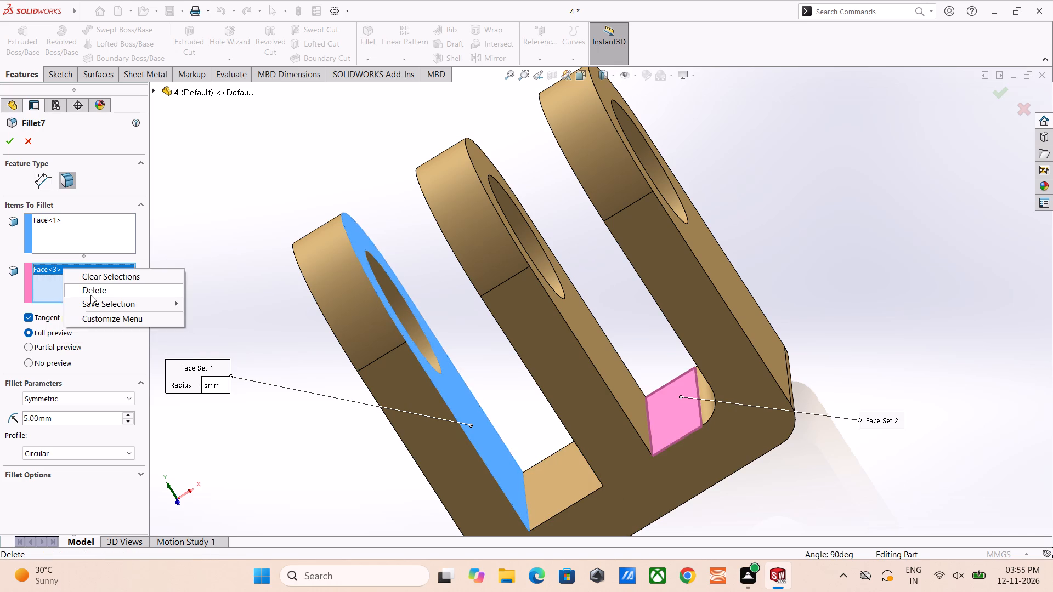
{"action": "left_click", "coordinate": [90, 295]}
{"action": "left_click", "coordinate": [556, 475]}
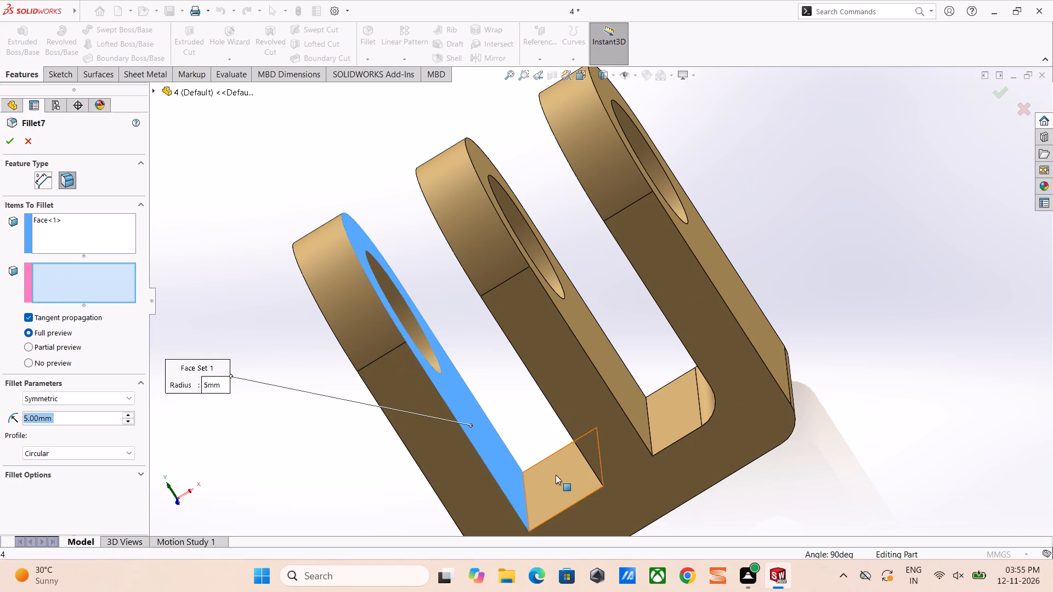
{"action": "left_click", "coordinate": [5, 139]}
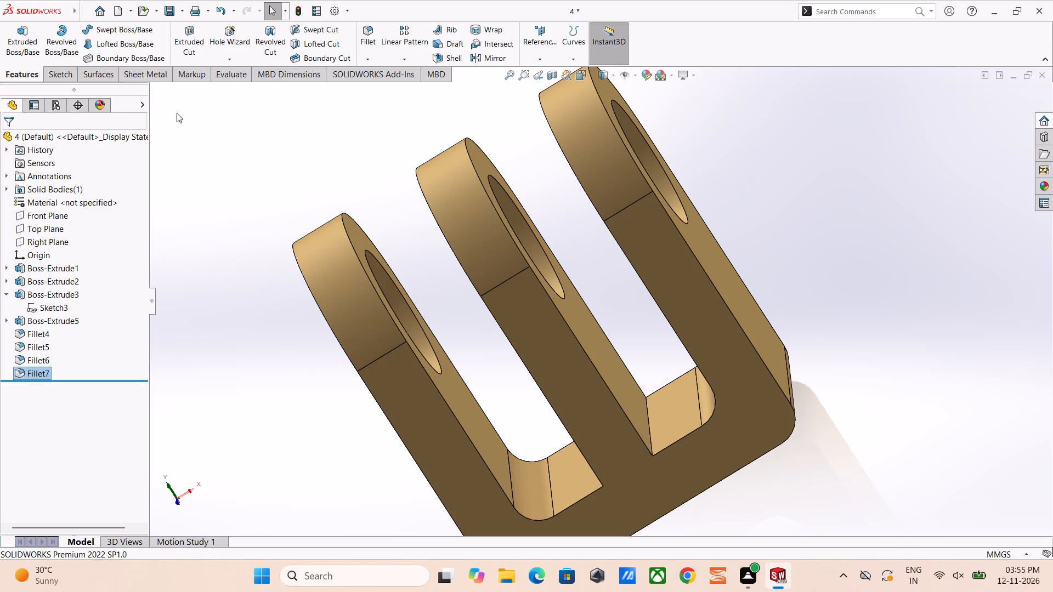
Add a 5 mm symmetric face fillet between the middle lug's unfilleted slot-side face and the adjacent floor of the other slot.
{"action": "left_click", "coordinate": [372, 43]}
{"action": "left_click", "coordinate": [595, 335]}
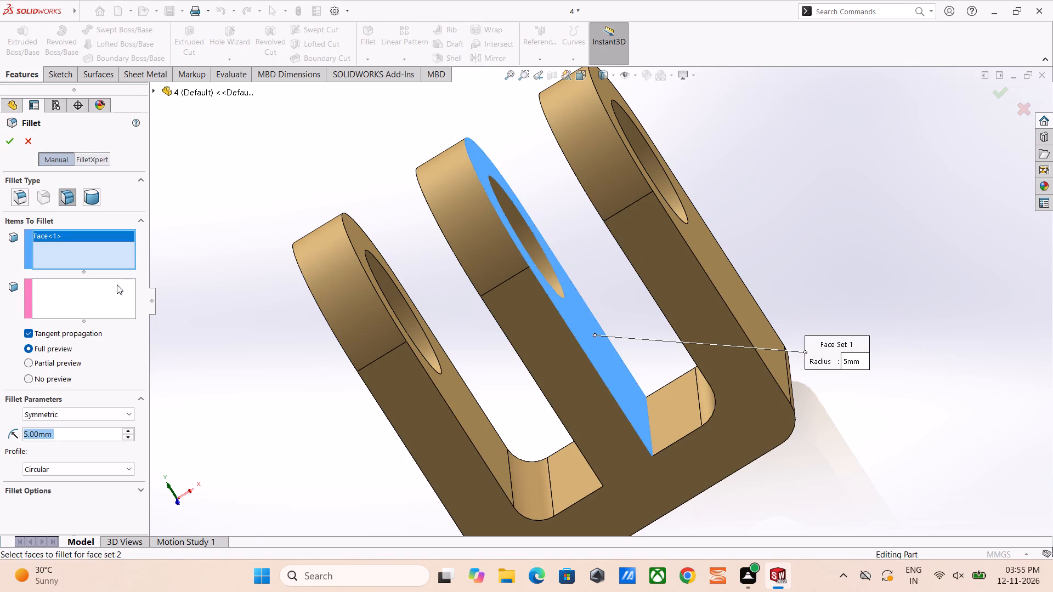
{"action": "left_click", "coordinate": [116, 287]}
{"action": "left_click", "coordinate": [670, 407]}
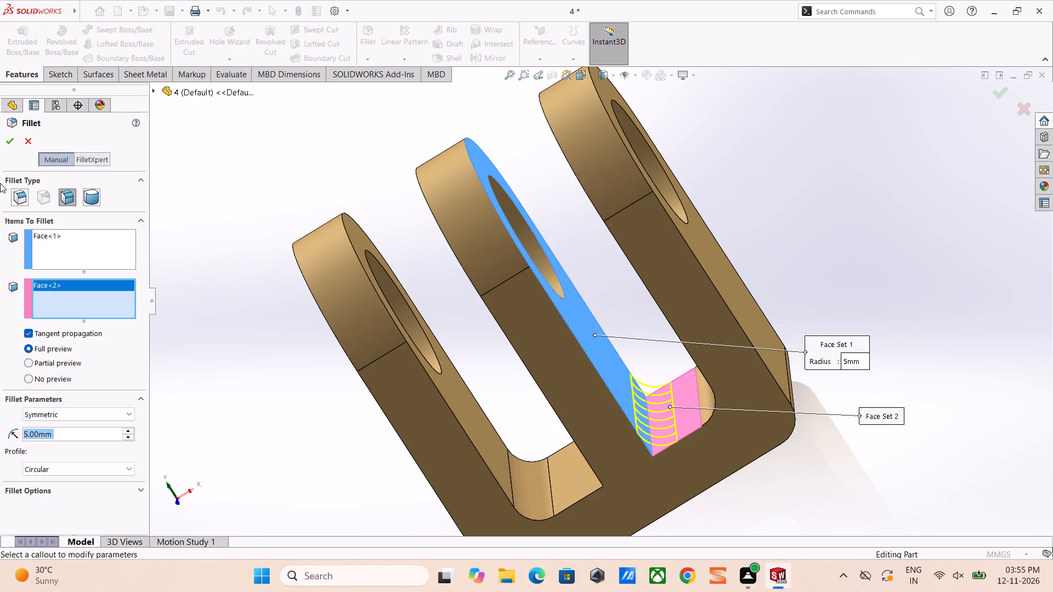
{"action": "left_click", "coordinate": [1, 139]}
{"action": "left_click", "coordinate": [4, 139]}
Add a 5 mm face fillet between the already filleted end lug's slot-side face and the adjacent slot floor.
{"action": "middle_click_drag", "start_coordinate": [342, 229], "coordinate": [379, 214]}
{"action": "scroll", "coordinate": [347, 232], "scroll_direction": "up", "scroll_amount": 1}
{"action": "left_click", "coordinate": [370, 41]}
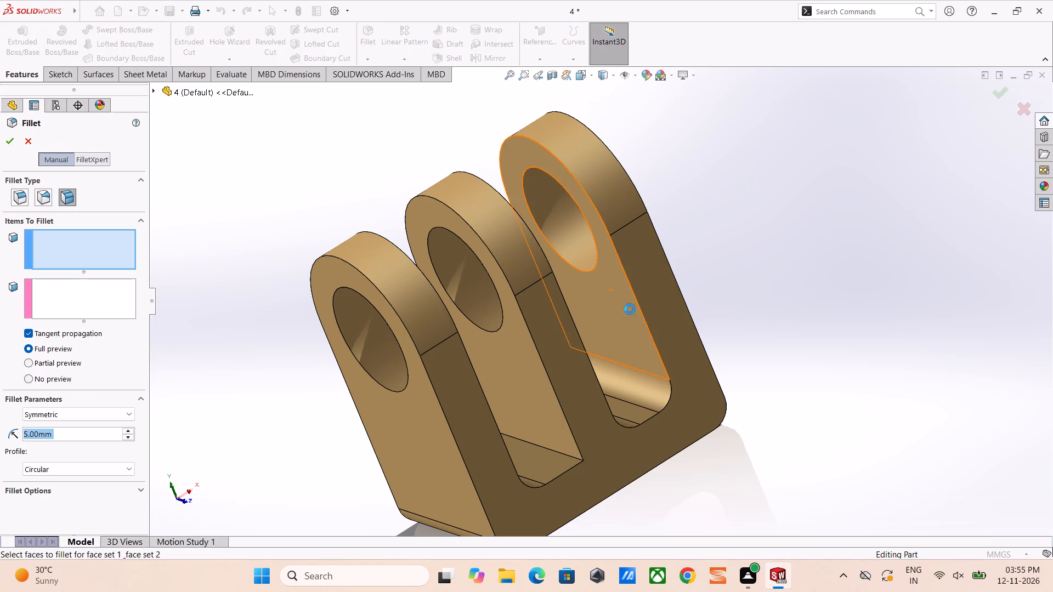
{"action": "left_click", "coordinate": [620, 314]}
{"action": "middle_click_drag", "start_coordinate": [621, 335], "coordinate": [629, 406]}
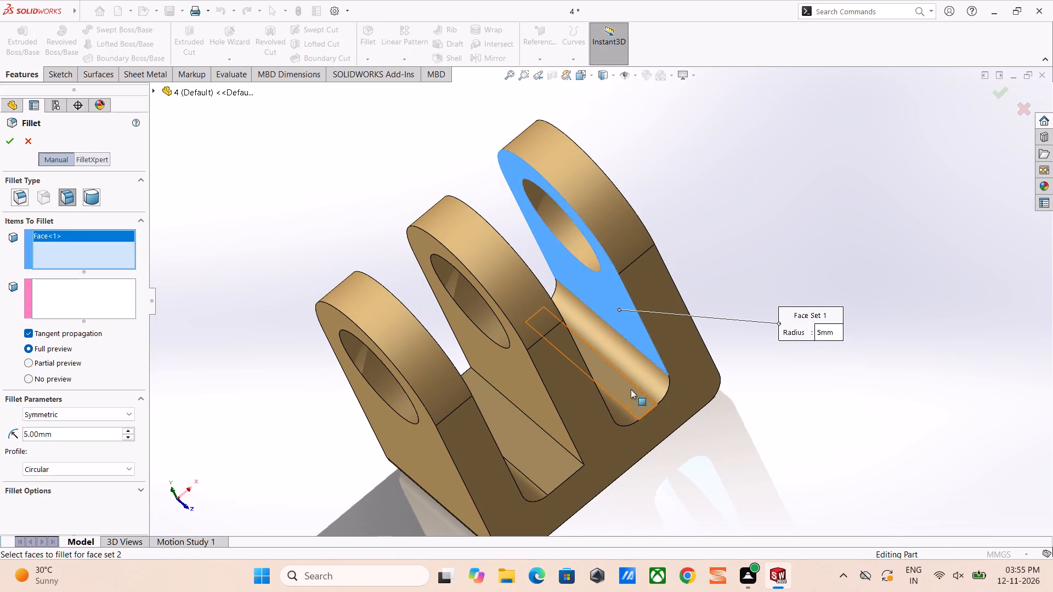
{"action": "left_click", "coordinate": [631, 389]}
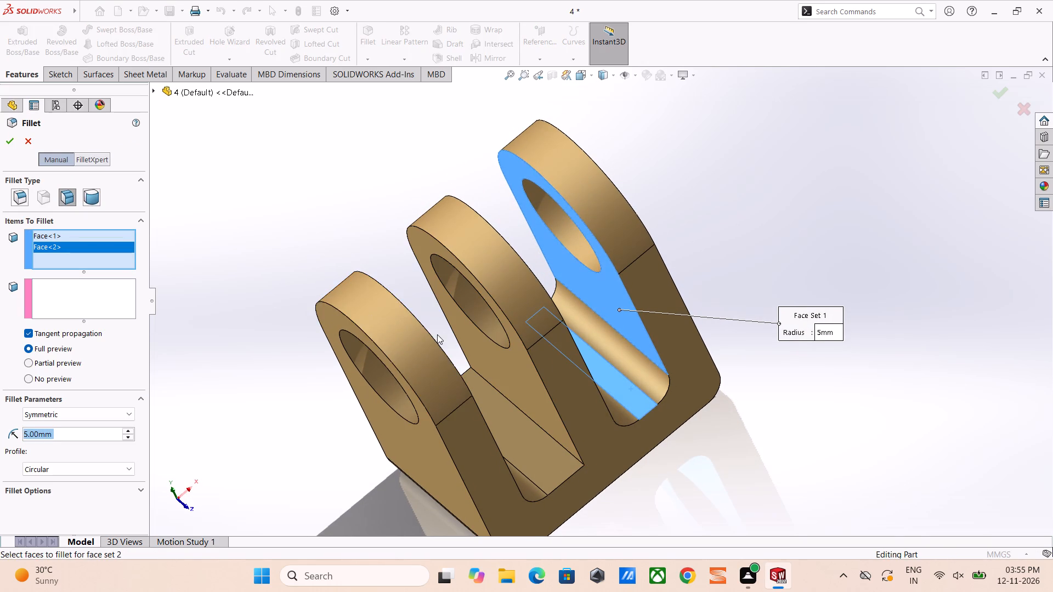
{"action": "middle_click", "coordinate": [437, 334]}
{"action": "left_click", "coordinate": [99, 250]}
{"action": "right_click", "coordinate": [99, 250]}
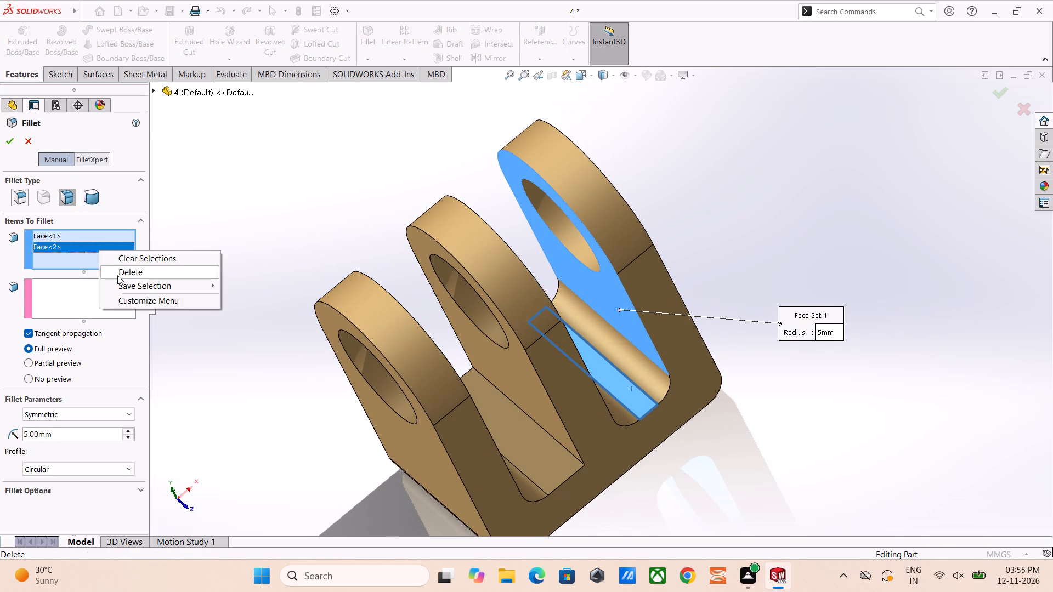
{"action": "left_click", "coordinate": [117, 275]}
{"action": "left_click", "coordinate": [94, 299]}
{"action": "left_click", "coordinate": [614, 379]}
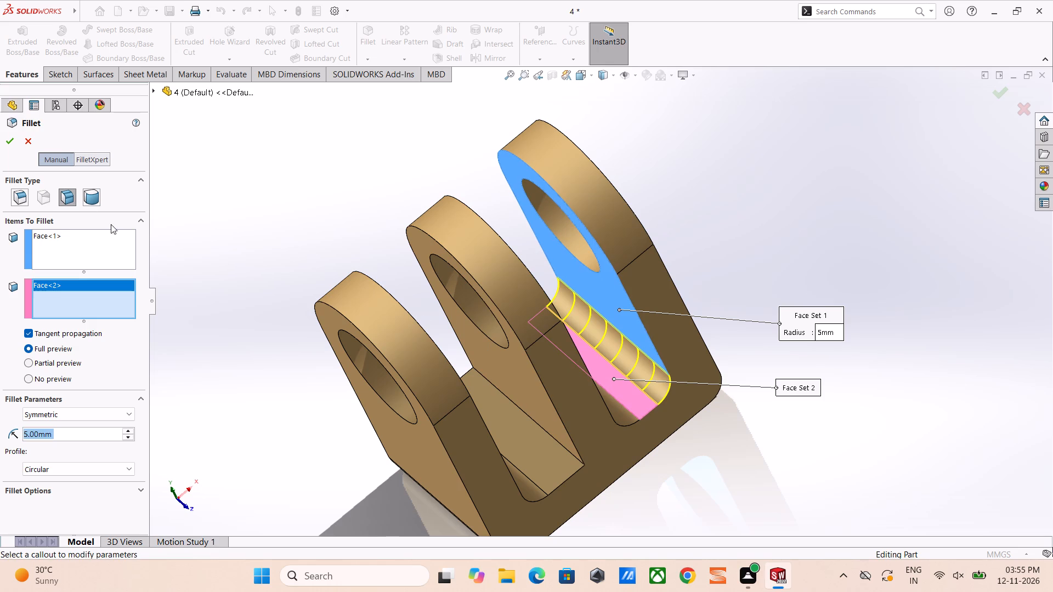
{"action": "left_click", "coordinate": [11, 148]}
Add a 5 mm symmetric face fillet between the middle lug's remaining slot-side face and the adjacent slot floor.
{"action": "middle_click_drag", "start_coordinate": [623, 328], "coordinate": [601, 299]}
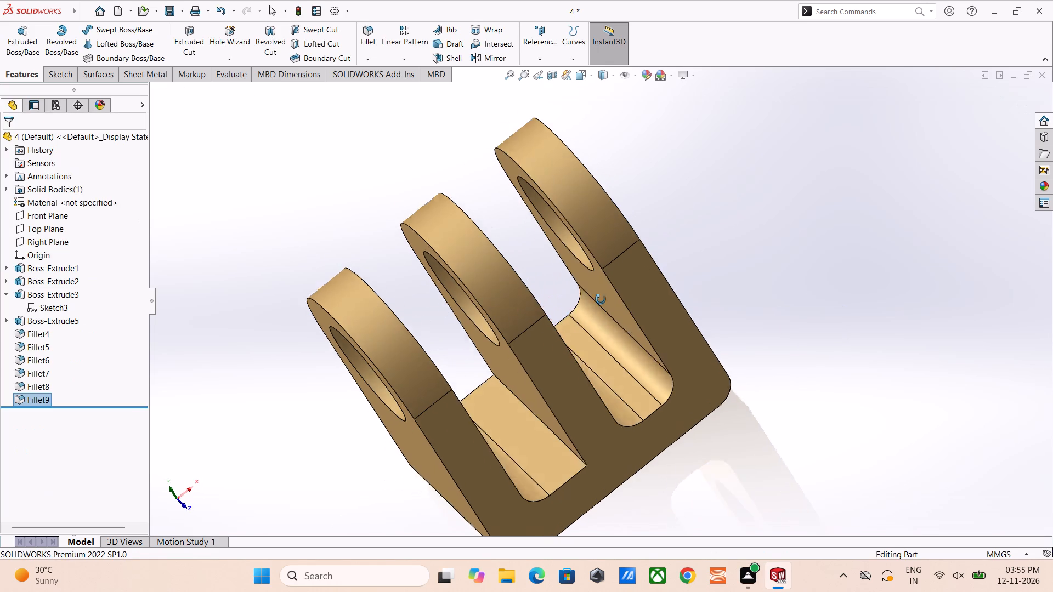
{"action": "middle_click_drag", "start_coordinate": [601, 299], "coordinate": [589, 264]}
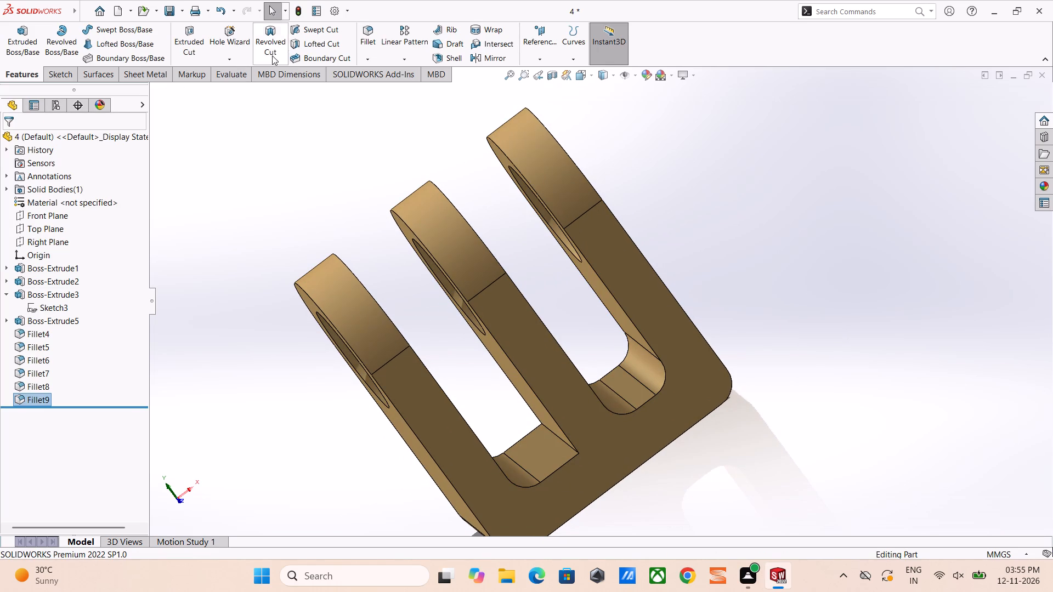
{"action": "left_click", "coordinate": [372, 44]}
{"action": "middle_click_drag", "start_coordinate": [426, 287], "coordinate": [471, 271]}
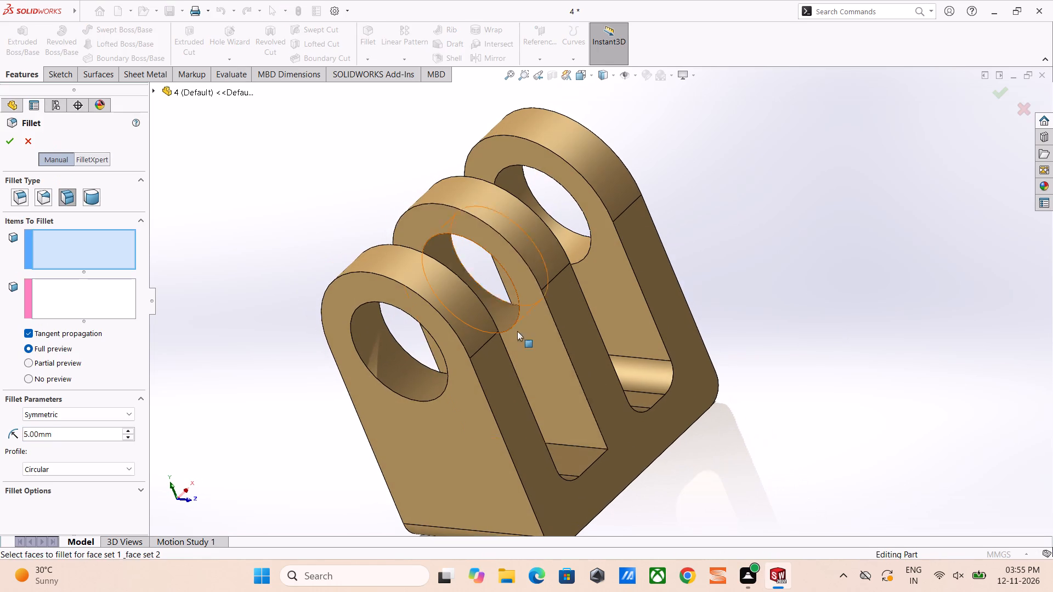
{"action": "left_click", "coordinate": [536, 355]}
{"action": "left_click", "coordinate": [83, 298]}
{"action": "middle_click_drag", "start_coordinate": [614, 425], "coordinate": [614, 442]}
{"action": "left_click", "coordinate": [571, 456]}
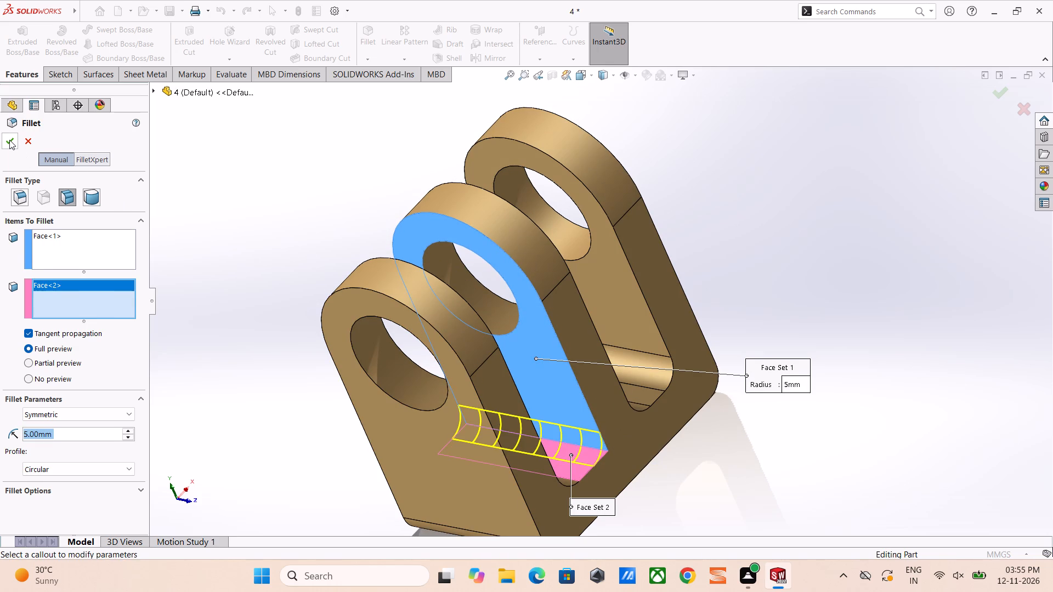
{"action": "left_click", "coordinate": [9, 140]}
Add a 1 mm constant-size fillet with tangent propagation to an end lug's outer profile edge and the middle lug's profile edges on both sides.
{"action": "scroll", "coordinate": [705, 369], "scroll_direction": "up", "scroll_amount": 3}
{"action": "middle_click_drag", "start_coordinate": [693, 378], "coordinate": [640, 362]}
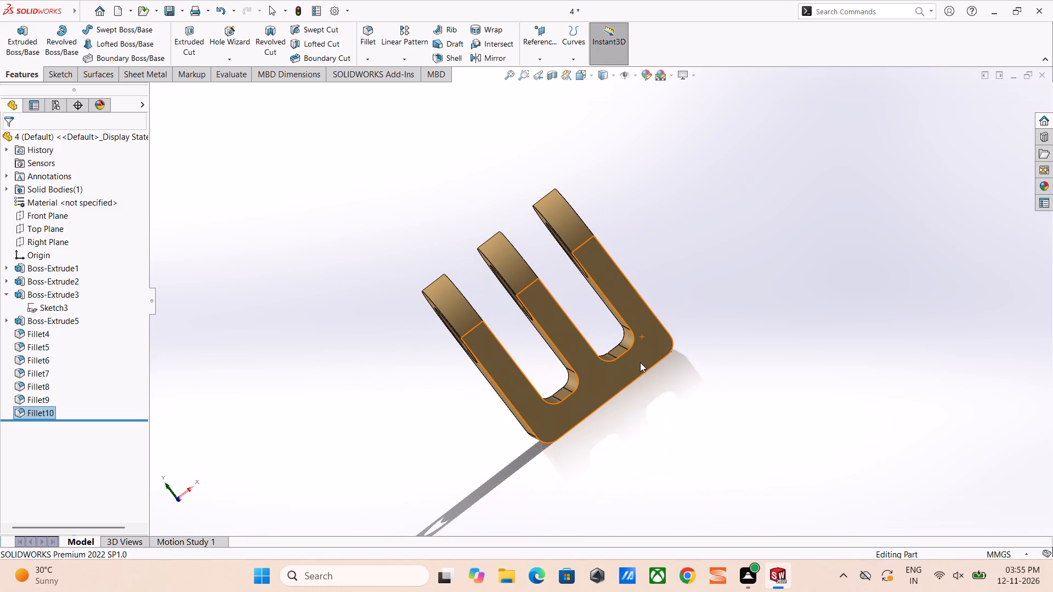
{"action": "middle_click_drag", "start_coordinate": [534, 351], "coordinate": [584, 333]}
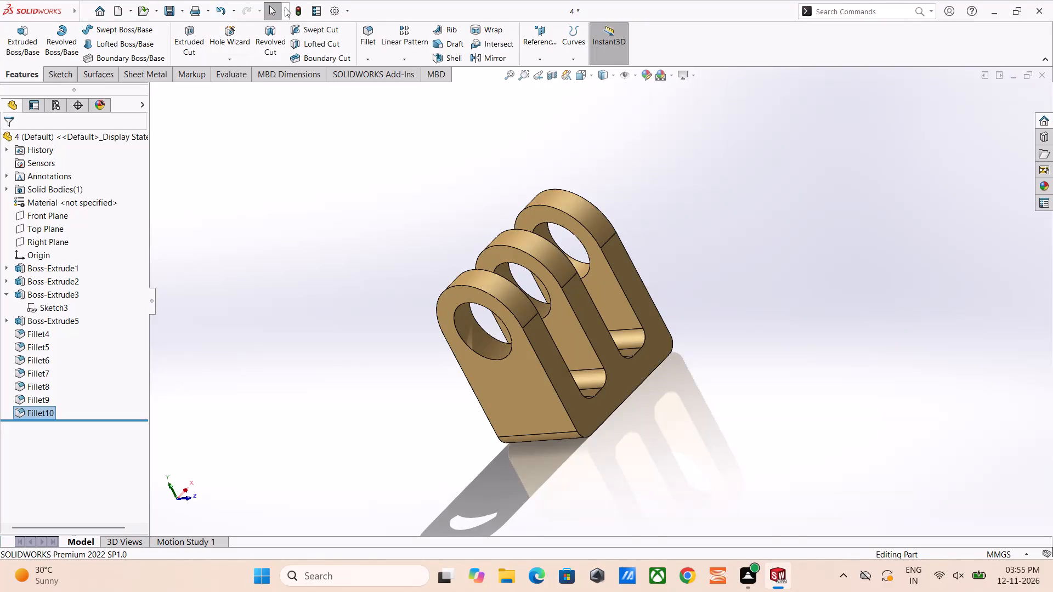
{"action": "left_click", "coordinate": [369, 30]}
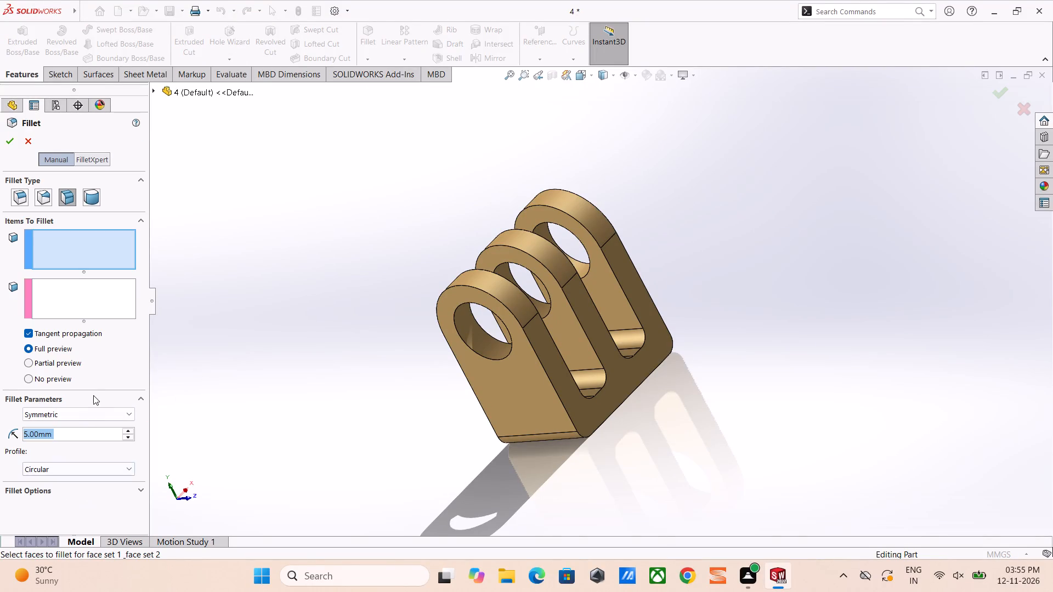
{"action": "key", "text": "1"}
{"action": "key", "text": "Return"}
{"action": "left_click", "coordinate": [16, 192]}
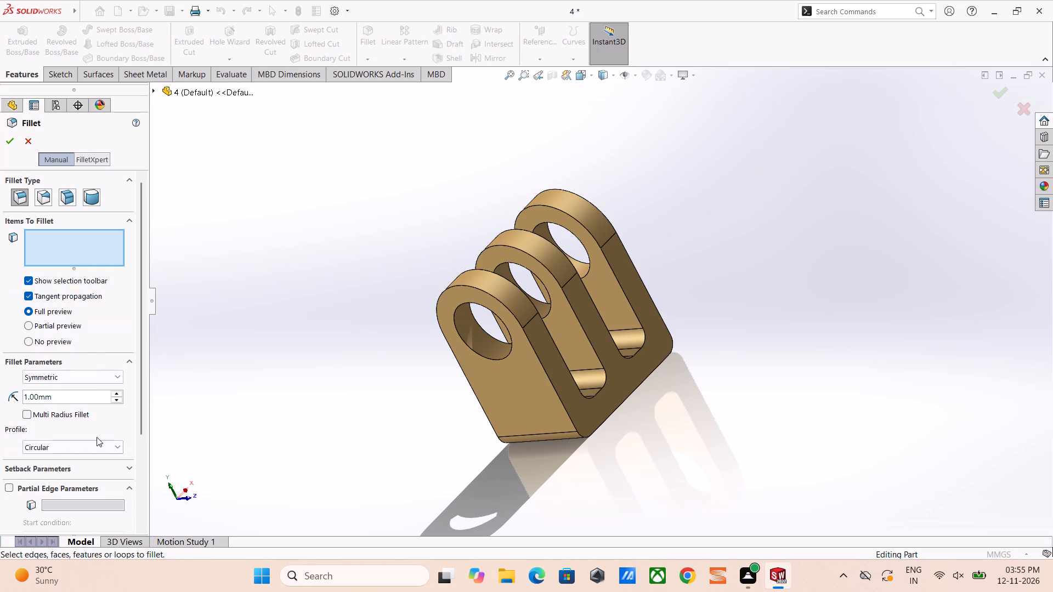
{"action": "left_click", "coordinate": [541, 361]}
{"action": "scroll", "coordinate": [545, 293], "scroll_direction": "down", "scroll_amount": 2}
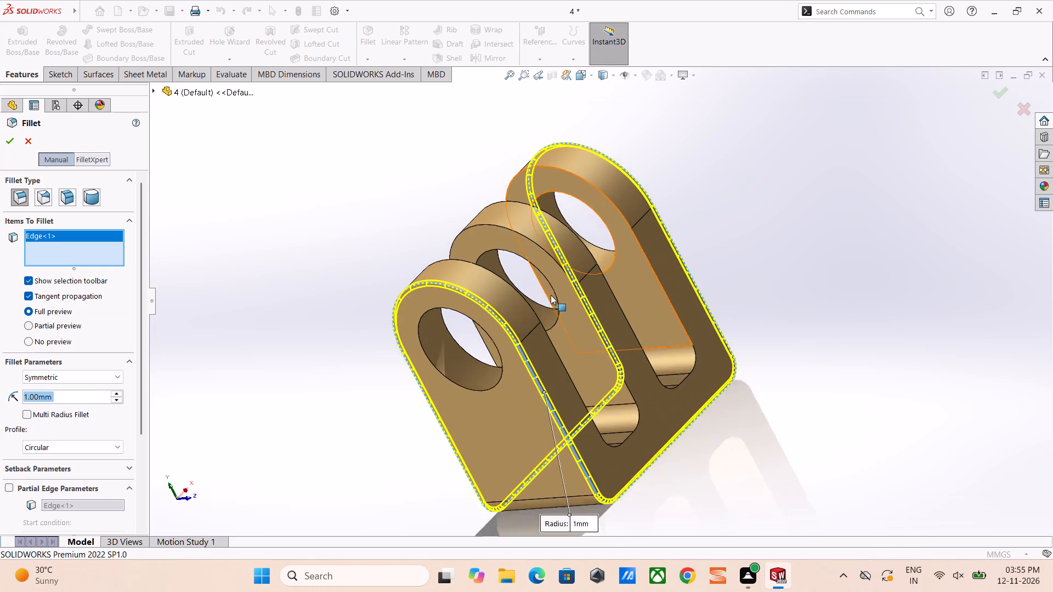
{"action": "scroll", "coordinate": [551, 295], "scroll_direction": "down", "scroll_amount": 1}
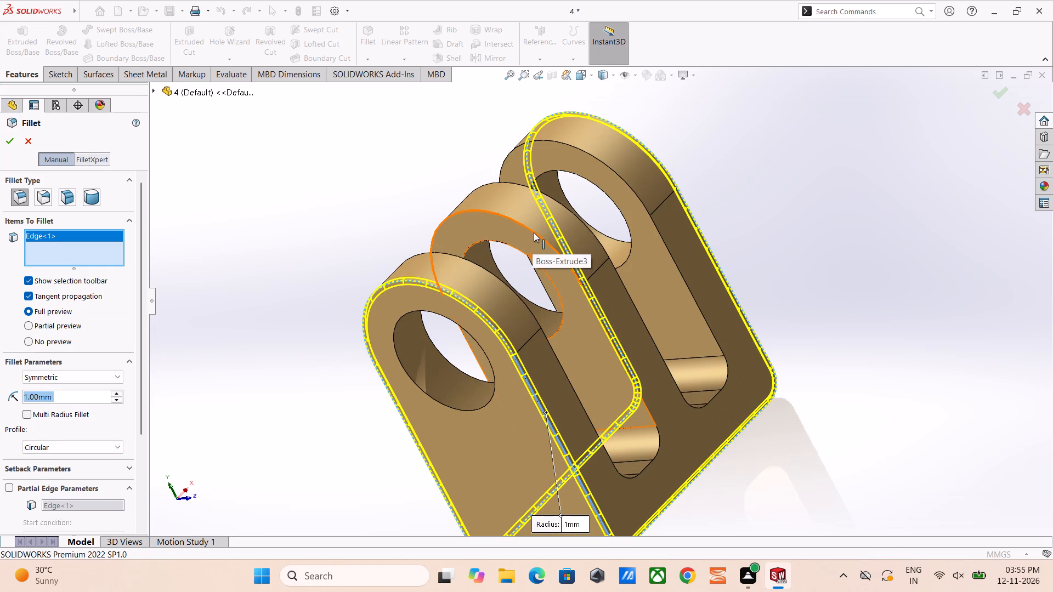
{"action": "left_click", "coordinate": [534, 232]}
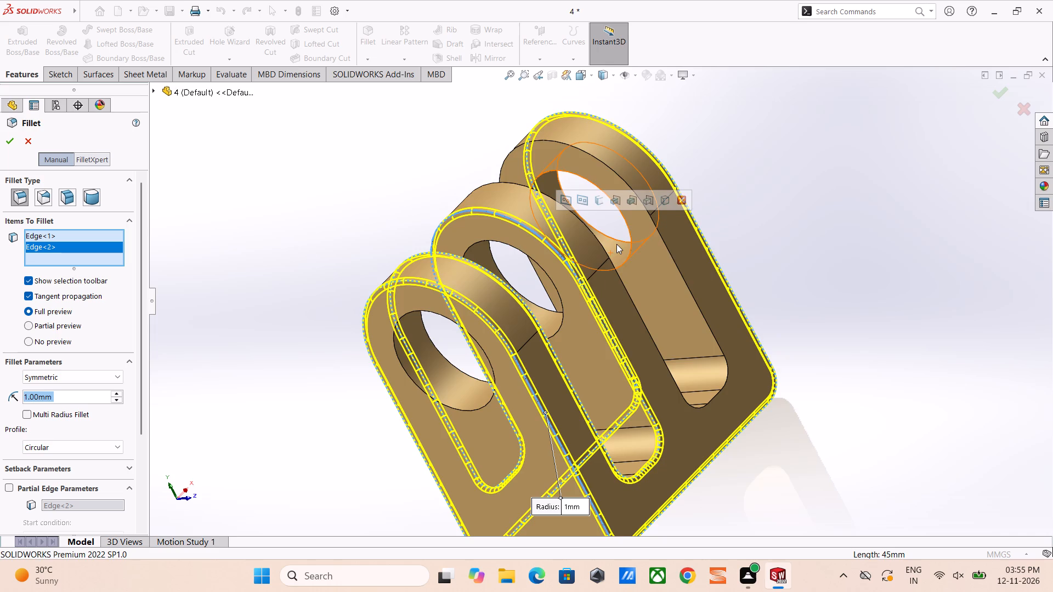
{"action": "middle_click_drag", "start_coordinate": [611, 254], "coordinate": [562, 321]}
{"action": "scroll", "coordinate": [534, 298], "scroll_direction": "down", "scroll_amount": 2}
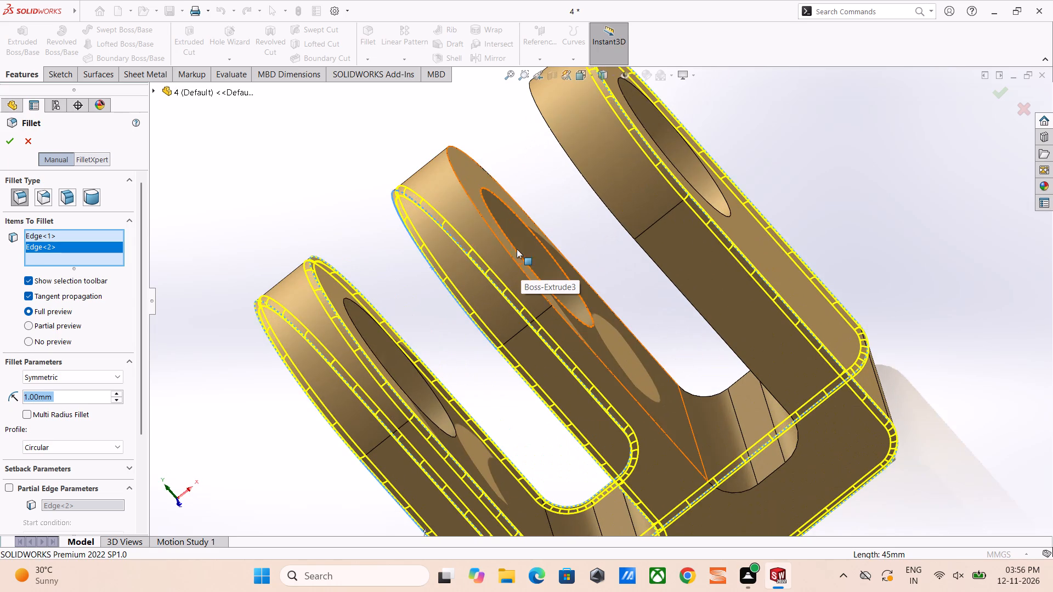
{"action": "left_click", "coordinate": [501, 243]}
{"action": "scroll", "coordinate": [602, 277], "scroll_direction": "up", "scroll_amount": 4}
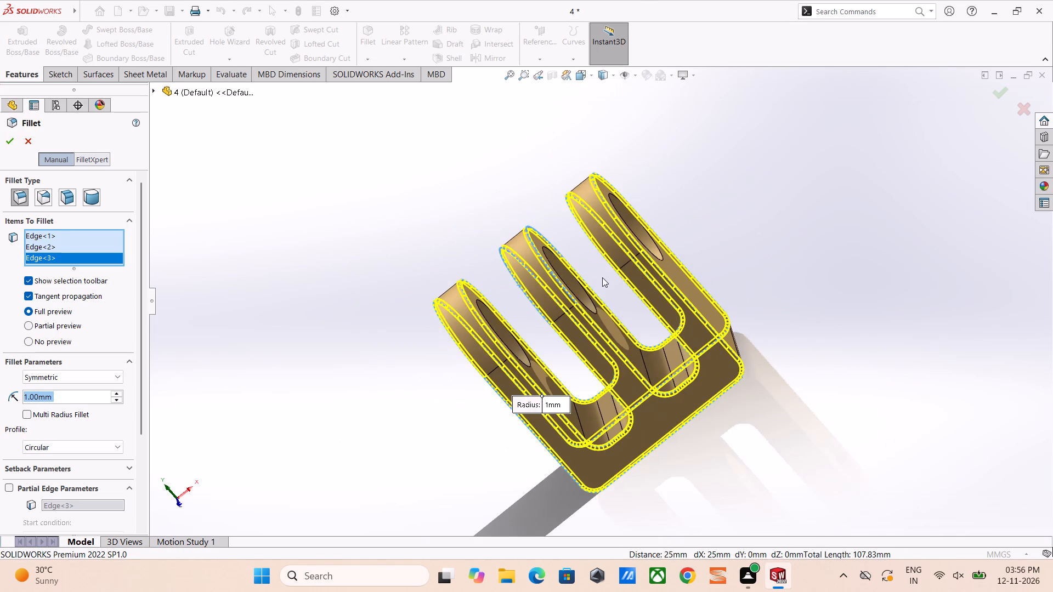
{"action": "middle_click_drag", "start_coordinate": [593, 326], "coordinate": [585, 213]}
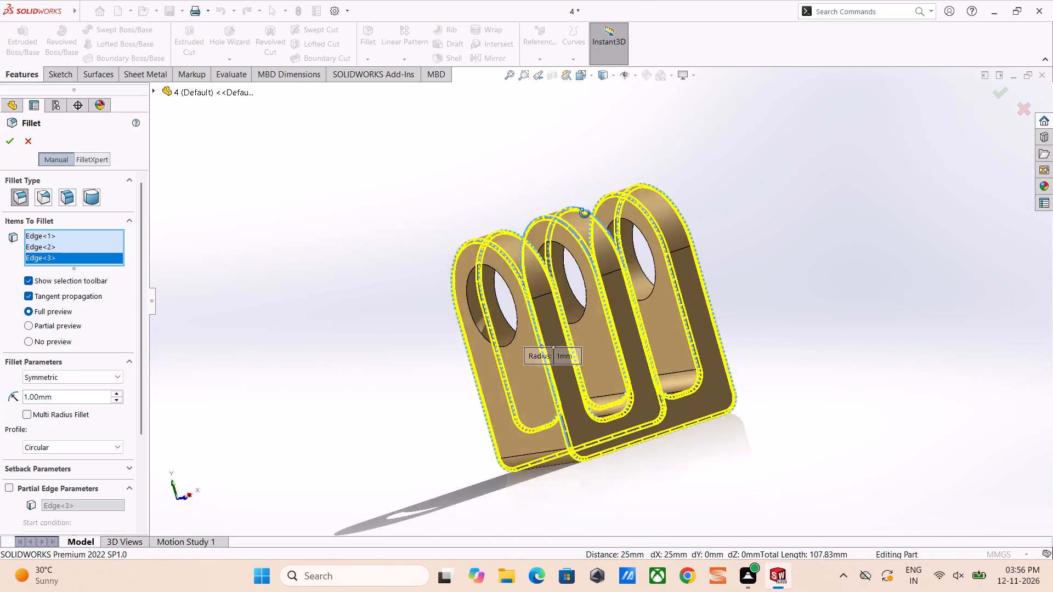
{"action": "middle_click_drag", "start_coordinate": [585, 213], "coordinate": [575, 210]}
{"action": "left_click", "coordinate": [8, 140]}
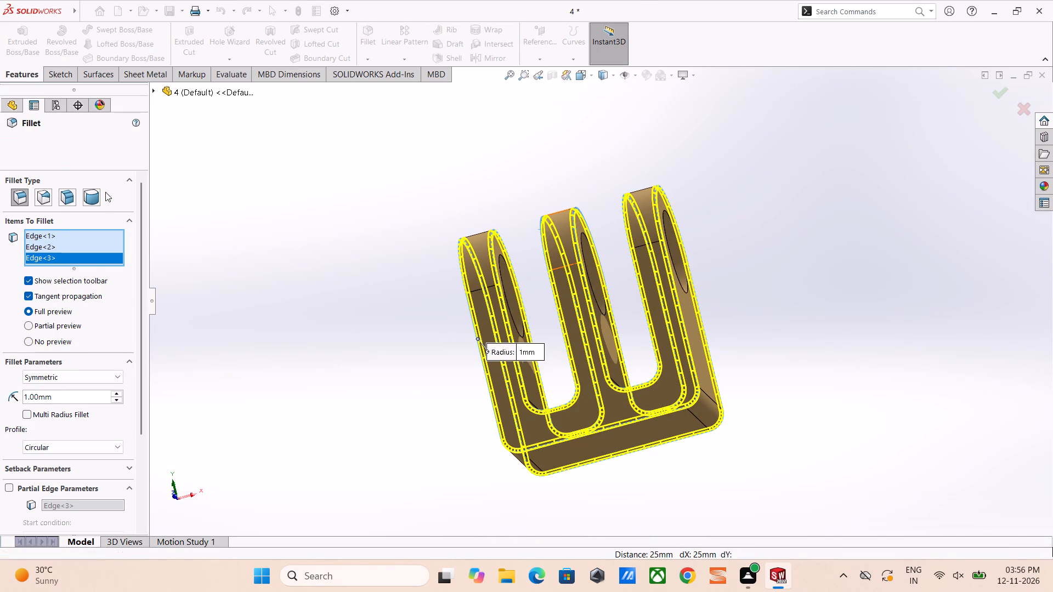
Inspect the filleted part in the isometric and left views.
{"action": "scroll", "coordinate": [682, 386], "scroll_direction": "up", "scroll_amount": 1}
{"action": "middle_click_drag", "start_coordinate": [676, 380], "coordinate": [677, 415]}
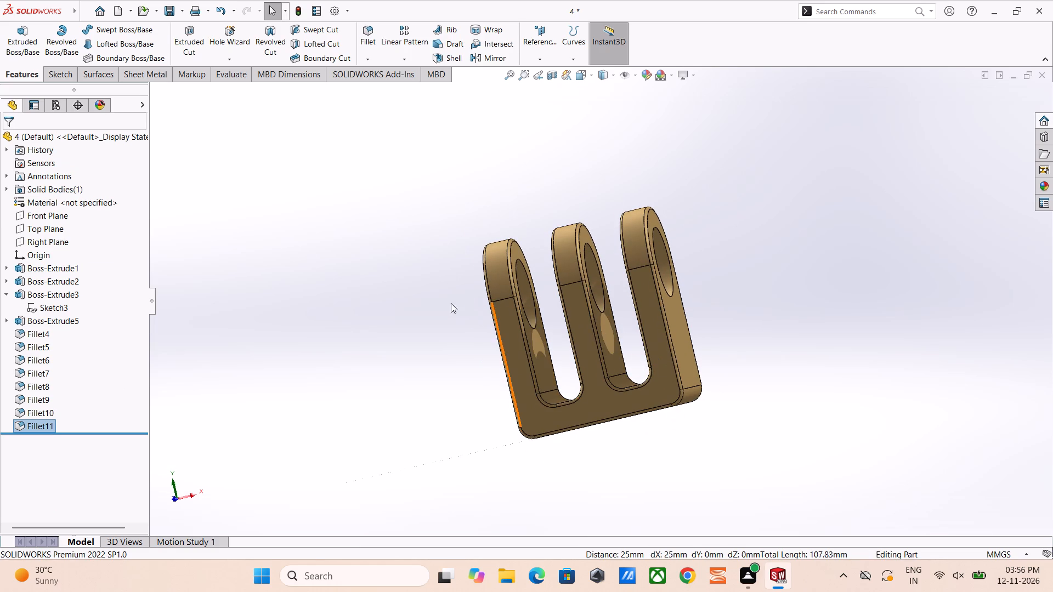
{"action": "left_click", "coordinate": [591, 76]}
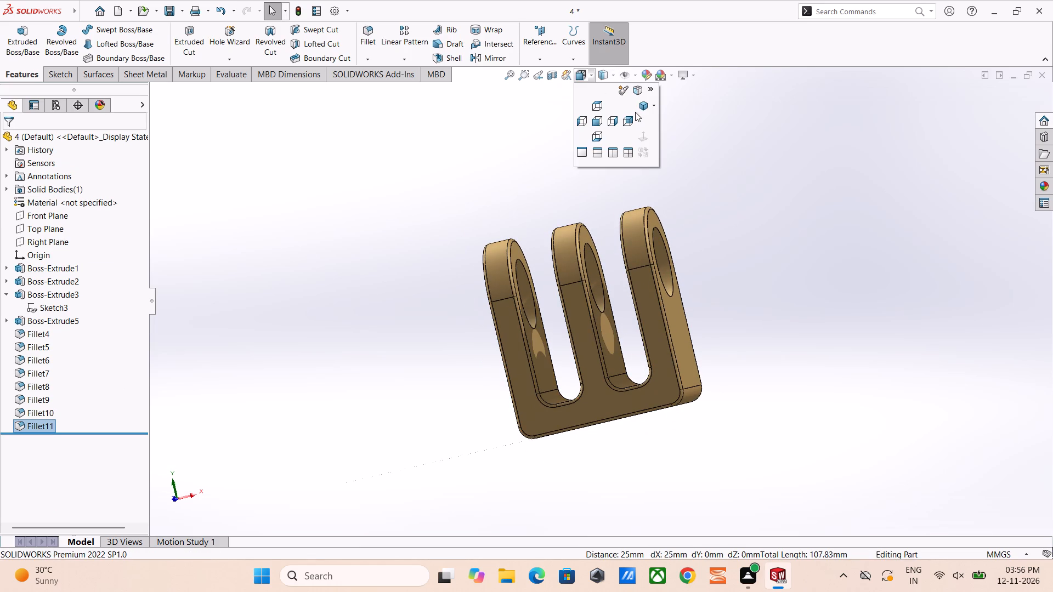
{"action": "left_click", "coordinate": [639, 107]}
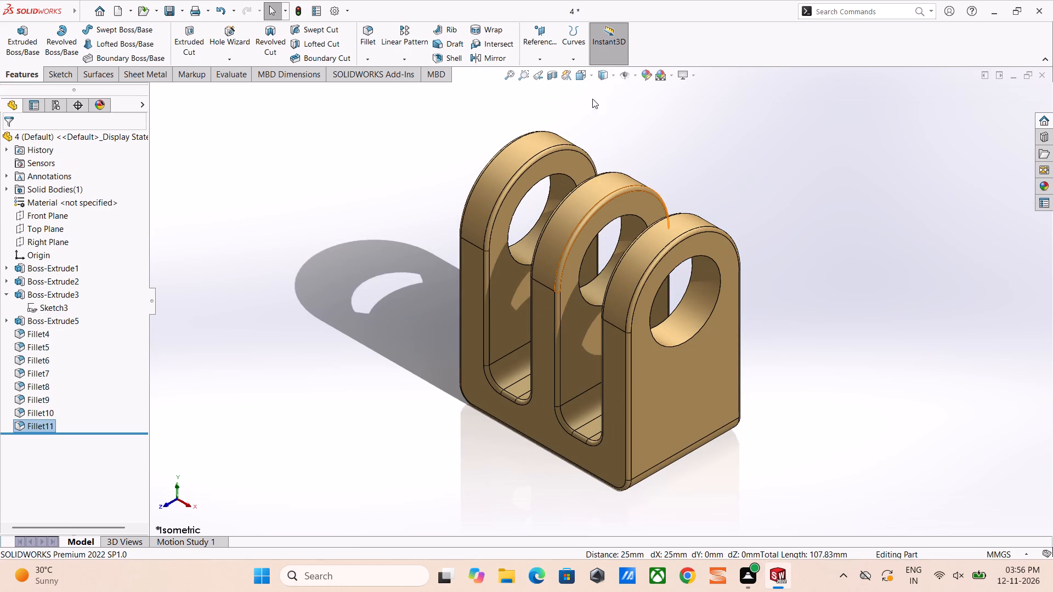
{"action": "right_click_drag", "start_coordinate": [680, 130], "coordinate": [682, 252]}
{"action": "right_click_drag", "start_coordinate": [667, 234], "coordinate": [487, 255]}
{"action": "right_click_drag", "start_coordinate": [568, 234], "coordinate": [548, 139]}
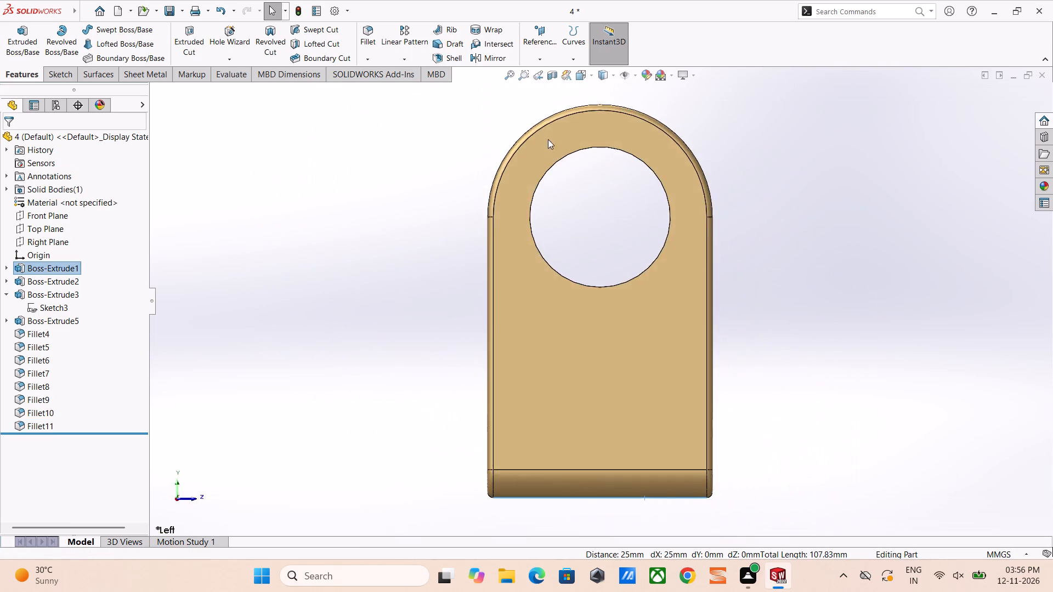
Inspect the fully filleted part from the right, top and front, and in rotated views.
{"action": "right_click_drag", "start_coordinate": [548, 139], "coordinate": [547, 124]}
{"action": "right_click_drag", "start_coordinate": [639, 264], "coordinate": [801, 237]}
{"action": "right_click_drag", "start_coordinate": [609, 272], "coordinate": [695, 281]}
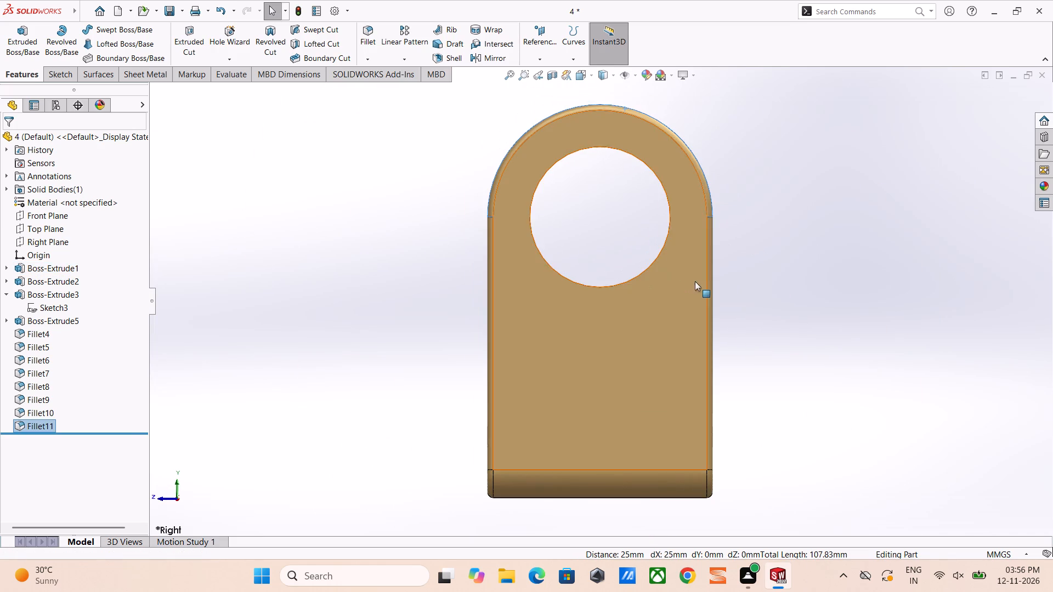
{"action": "right_click_drag", "start_coordinate": [695, 281], "coordinate": [720, 279]}
{"action": "middle_click_drag", "start_coordinate": [539, 318], "coordinate": [633, 318]}
{"action": "right_click_drag", "start_coordinate": [621, 316], "coordinate": [619, 318]}
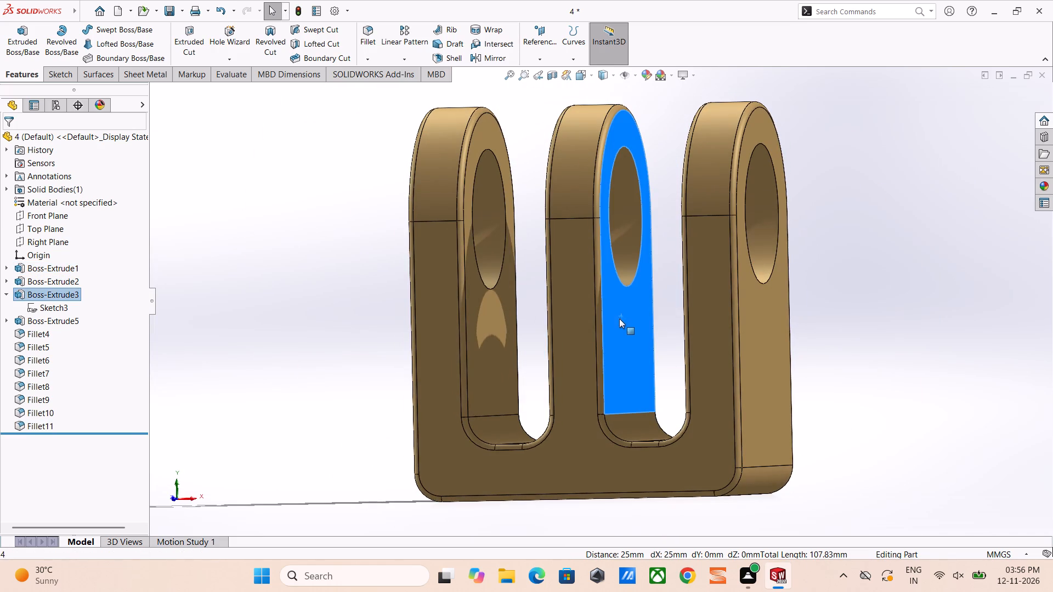
{"action": "right_click_drag", "start_coordinate": [619, 318], "coordinate": [626, 377]}
{"action": "right_click_drag", "start_coordinate": [616, 362], "coordinate": [588, 212]}
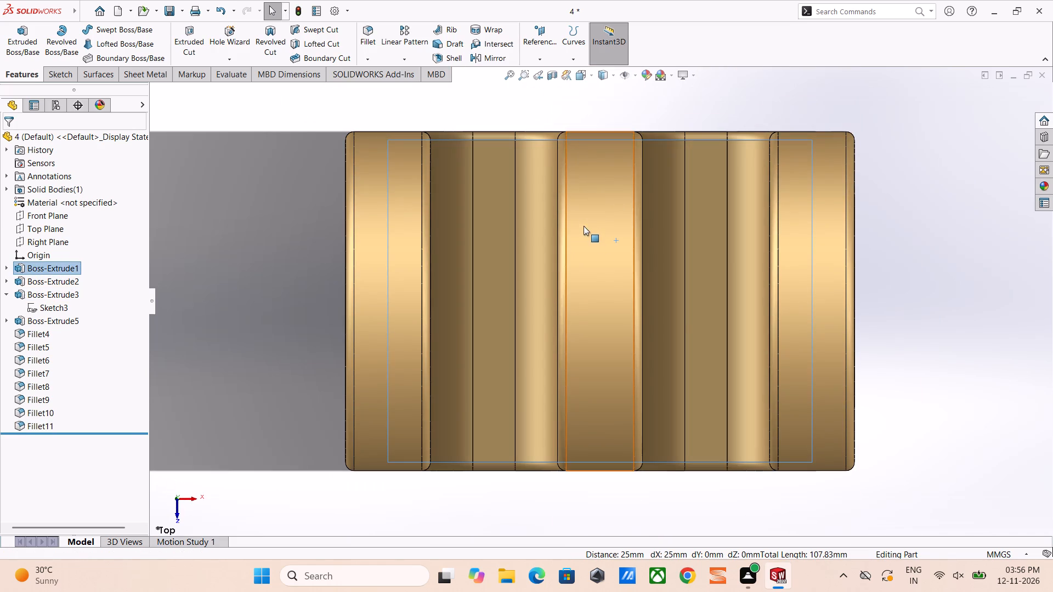
{"action": "right_click_drag", "start_coordinate": [701, 323], "coordinate": [480, 312]}
{"action": "right_click_drag", "start_coordinate": [604, 339], "coordinate": [773, 338]}
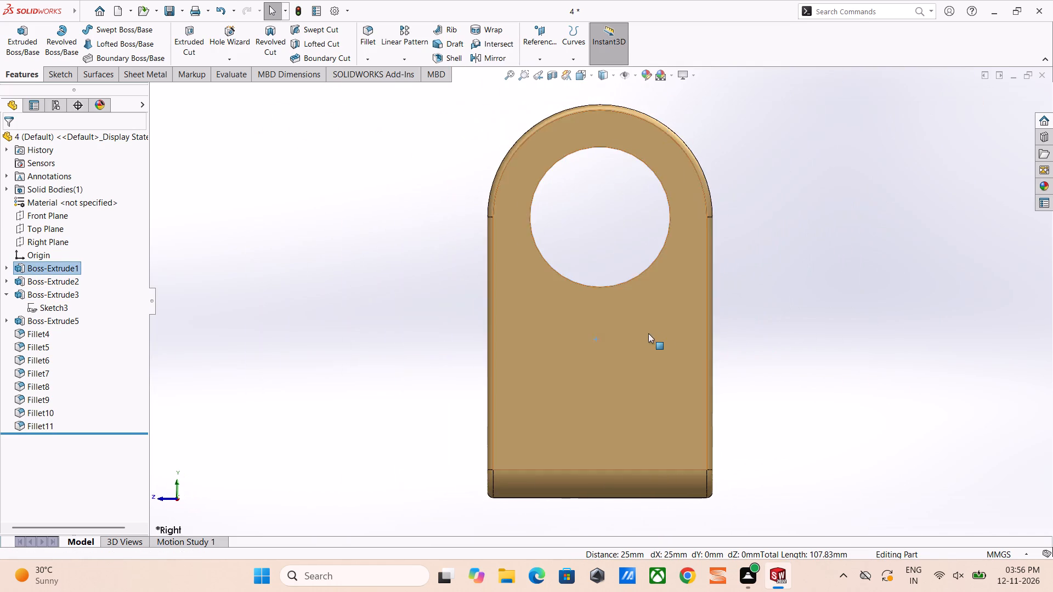
{"action": "right_click_drag", "start_coordinate": [712, 351], "coordinate": [414, 335]}
{"action": "right_click_drag", "start_coordinate": [532, 323], "coordinate": [586, 338]}
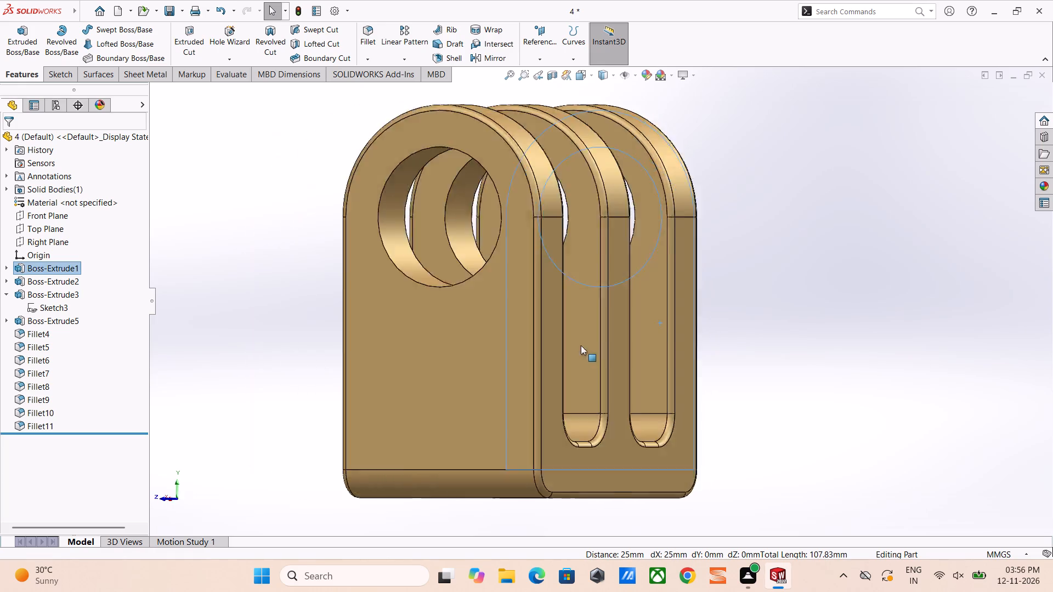
{"action": "right_click", "coordinate": [905, 364]}
{"action": "middle_click_drag", "start_coordinate": [891, 362], "coordinate": [779, 363]}
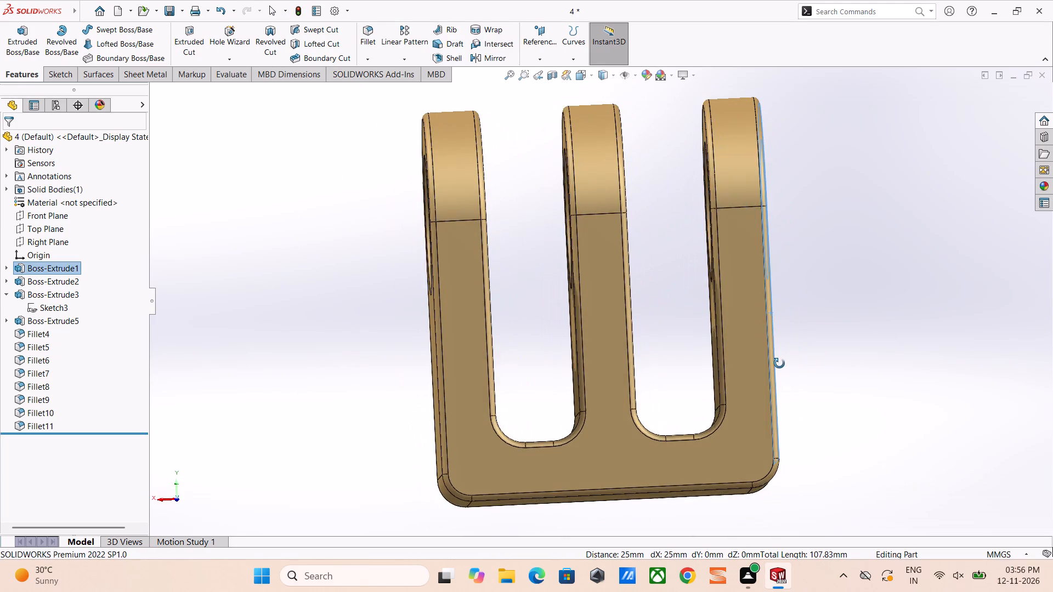
{"action": "middle_click_drag", "start_coordinate": [779, 363], "coordinate": [782, 378]}
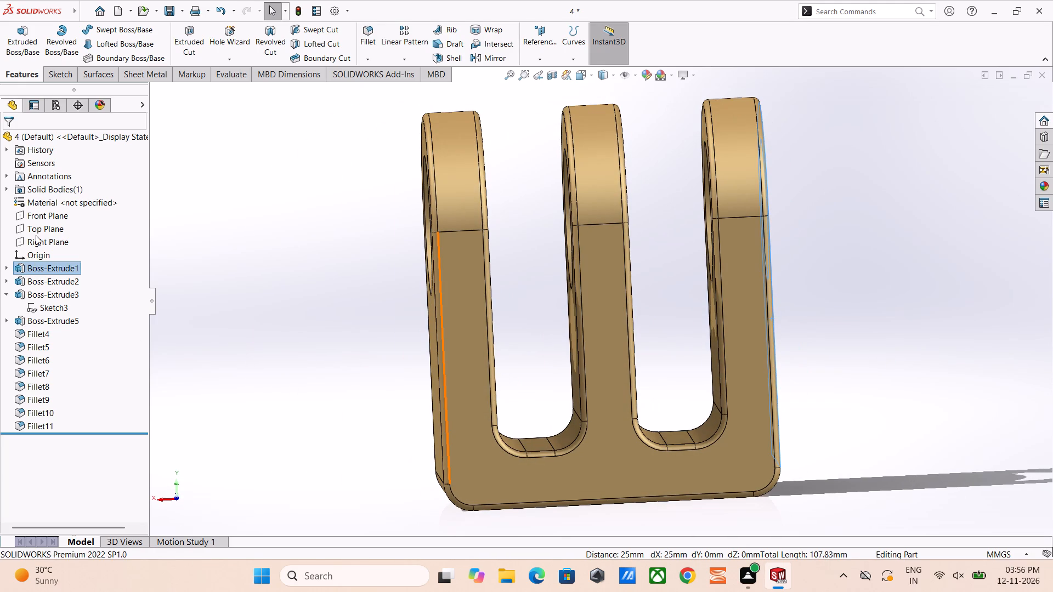
{"action": "left_click", "coordinate": [37, 210]}
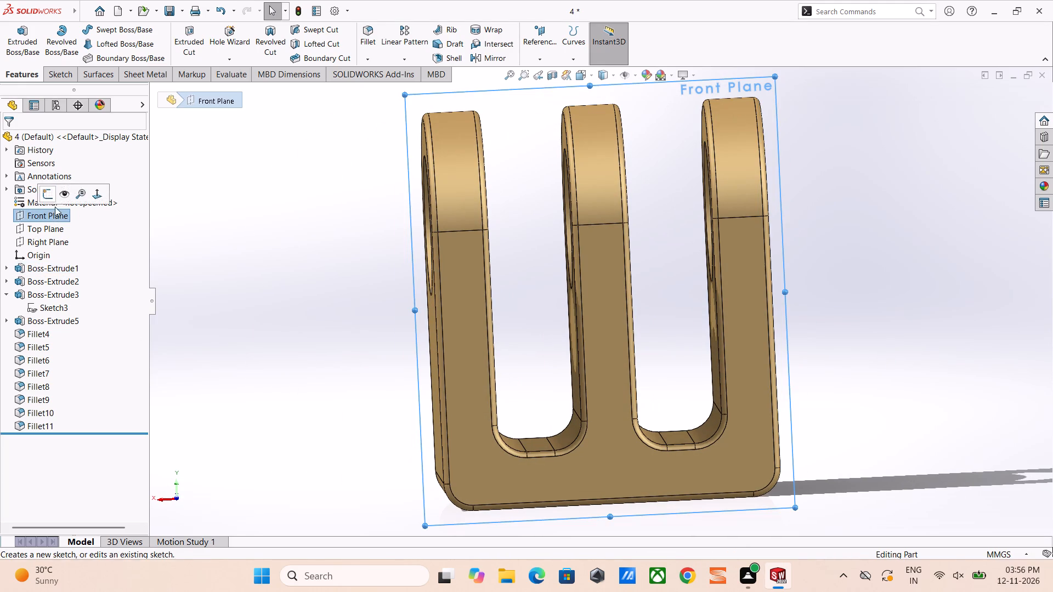
{"action": "left_click", "coordinate": [98, 191]}
{"action": "left_click", "coordinate": [231, 228]}
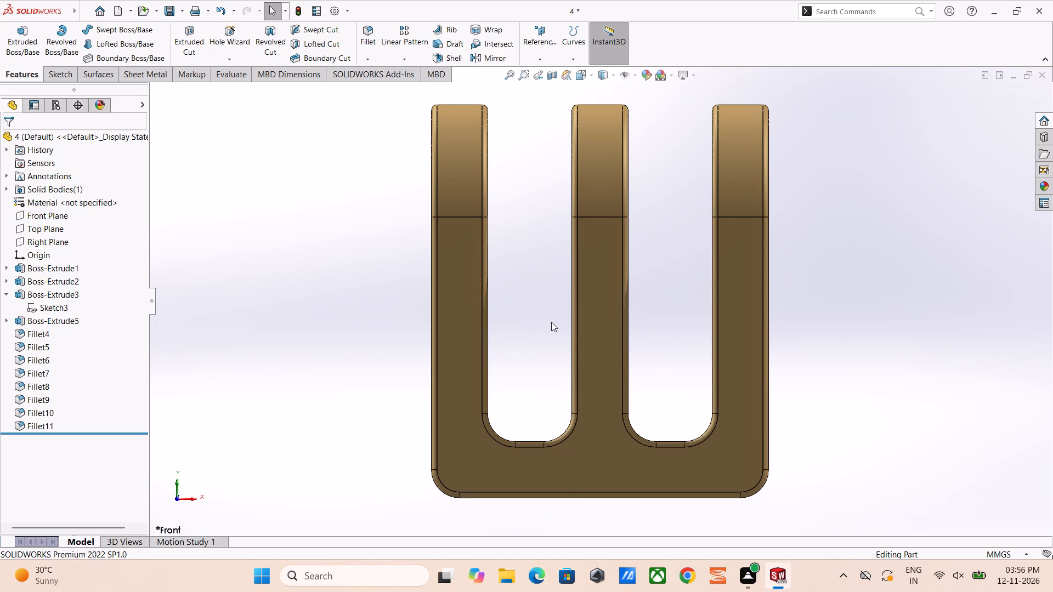
{"action": "middle_click_drag", "start_coordinate": [577, 328], "coordinate": [613, 415]}
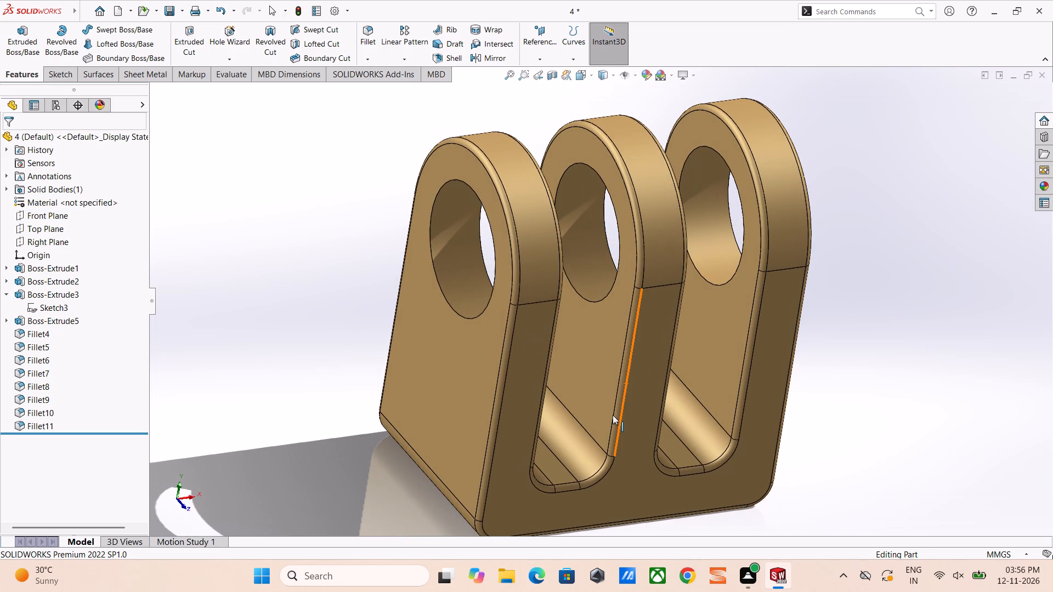
Save the filleted part.
{"action": "key", "text": "ctrl+s"}
{"action": "key", "text": "ctrl+s"}
{"action": "key", "text": "ctrl+s"}
{"action": "key", "text": "ctrl+s"}
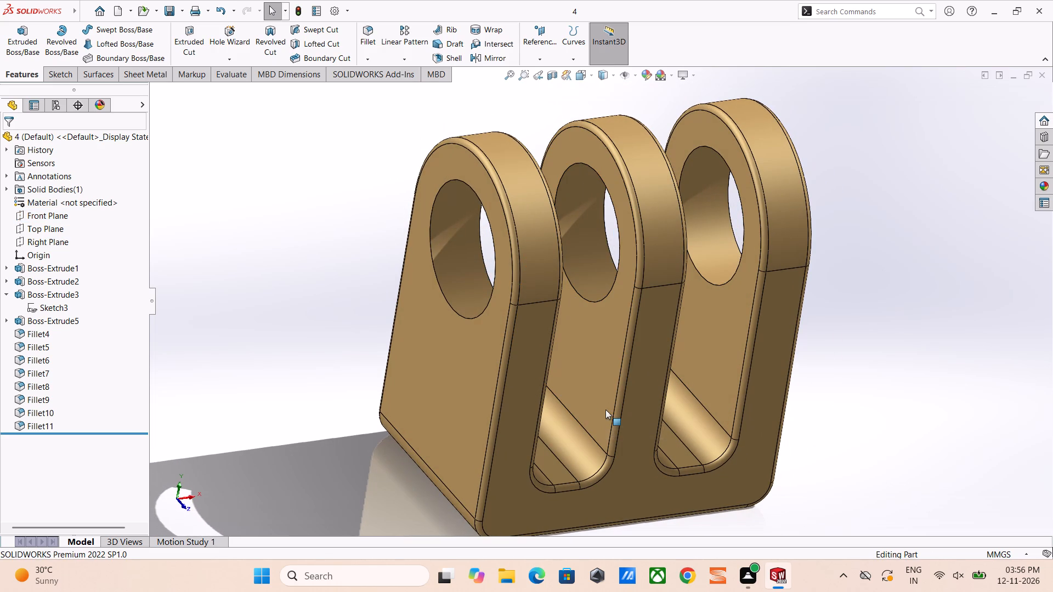
{"action": "key", "text": "ctrl+s"}
{"action": "key", "text": "ctrl+s"}
{"action": "key", "text": "ctrl+s"}
{"action": "left_click", "coordinate": [908, 469]}
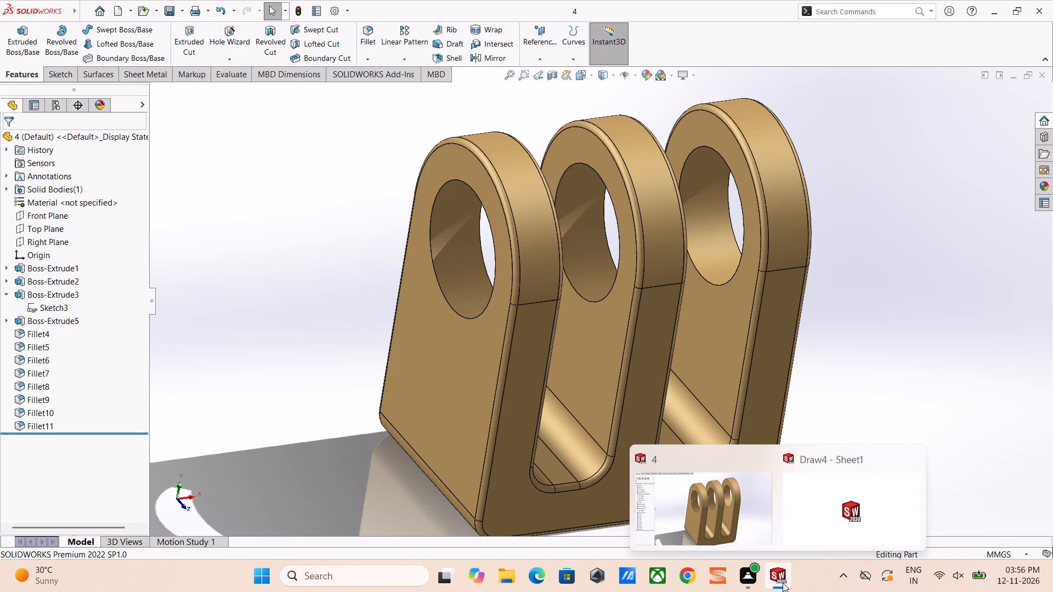
Switch to the part's drawing and add a radius dimension to the front view's outer bottom corner fillet.
{"action": "left_click", "coordinate": [856, 515]}
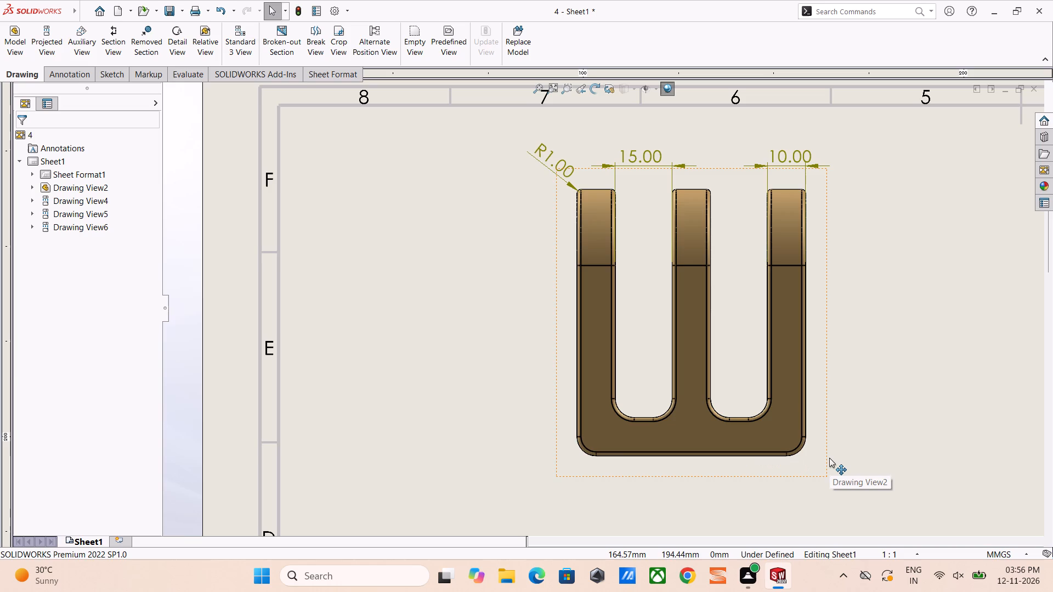
{"action": "scroll", "coordinate": [830, 458], "scroll_direction": "up", "scroll_amount": 4}
{"action": "scroll", "coordinate": [711, 368], "scroll_direction": "down", "scroll_amount": 5}
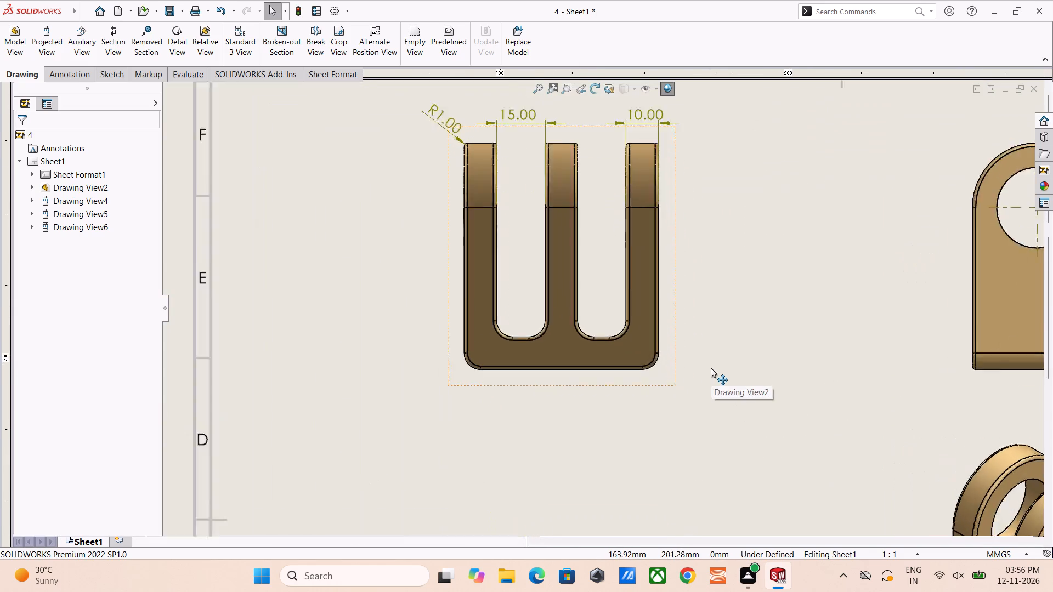
{"action": "scroll", "coordinate": [711, 368], "scroll_direction": "down", "scroll_amount": 2}
{"action": "left_click", "coordinate": [630, 357]}
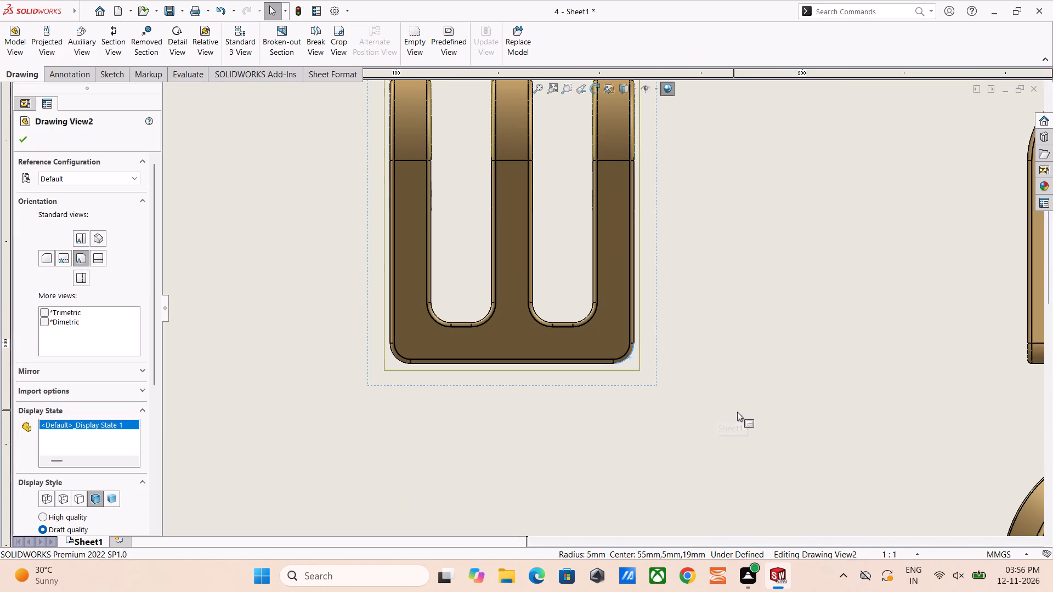
{"action": "left_click", "coordinate": [737, 412]}
{"action": "right_click_drag", "start_coordinate": [763, 432], "coordinate": [740, 302]}
{"action": "left_click", "coordinate": [628, 358]}
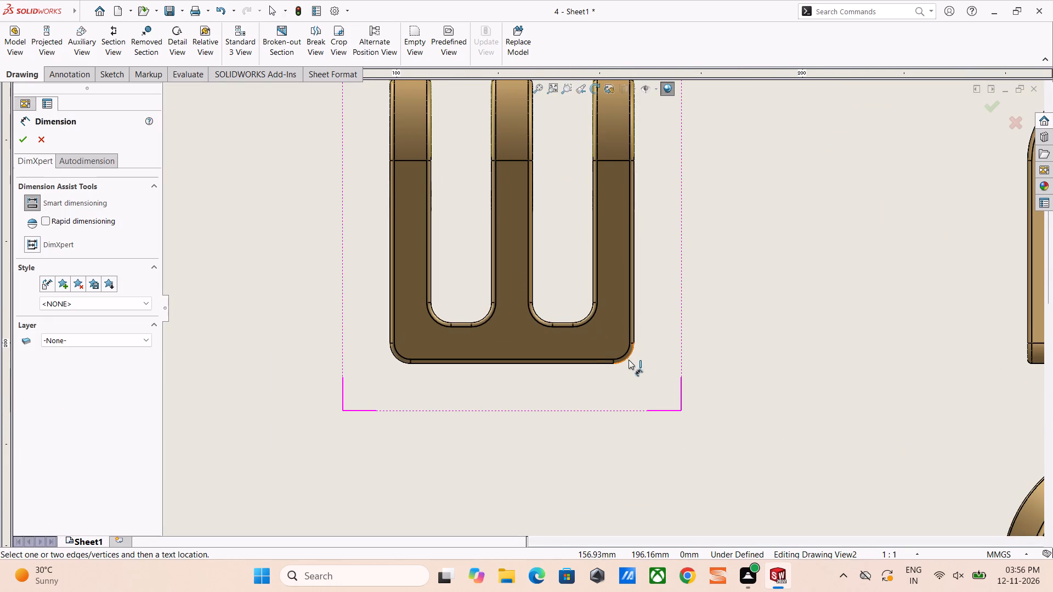
{"action": "left_click", "coordinate": [671, 400]}
Dimension the side view's outer rounded top radius and the lug hole's diameter, placing both beside the view.
{"action": "scroll", "coordinate": [611, 376], "scroll_direction": "up", "scroll_amount": 2}
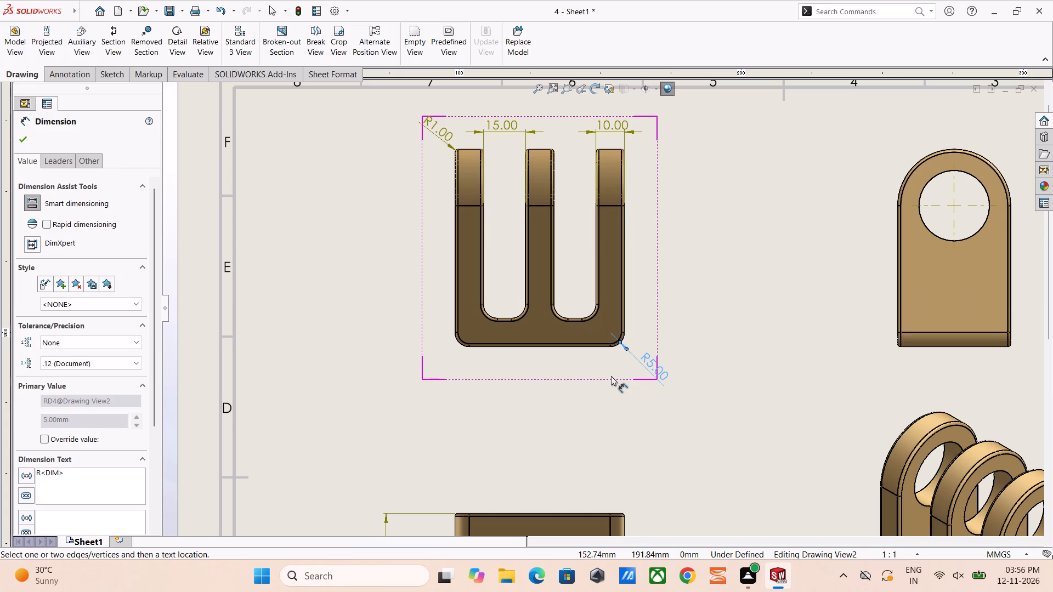
{"action": "scroll", "coordinate": [595, 362], "scroll_direction": "up", "scroll_amount": 3}
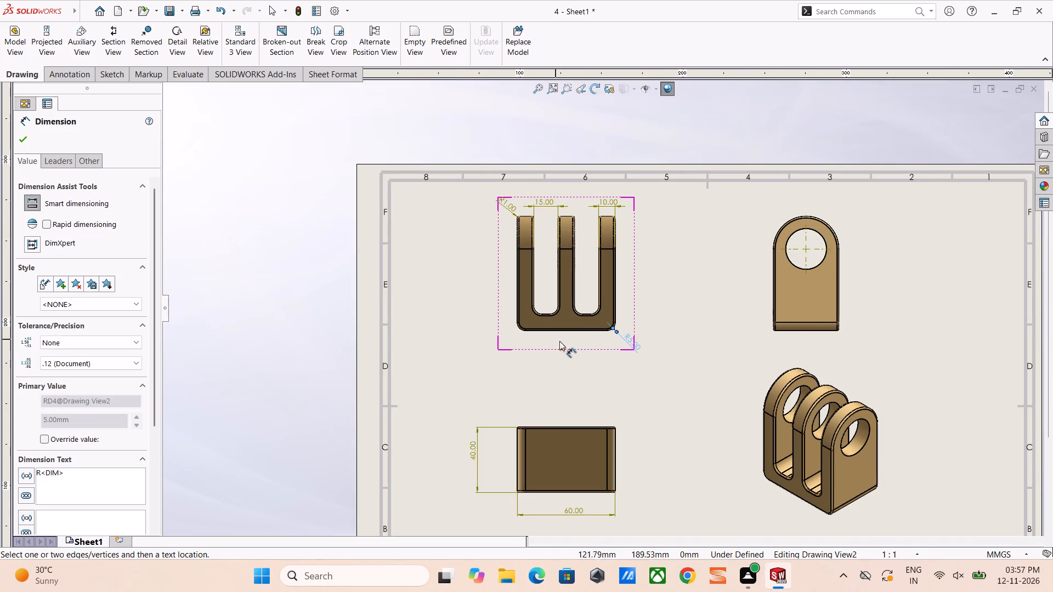
{"action": "scroll", "coordinate": [568, 349], "scroll_direction": "down", "scroll_amount": 4}
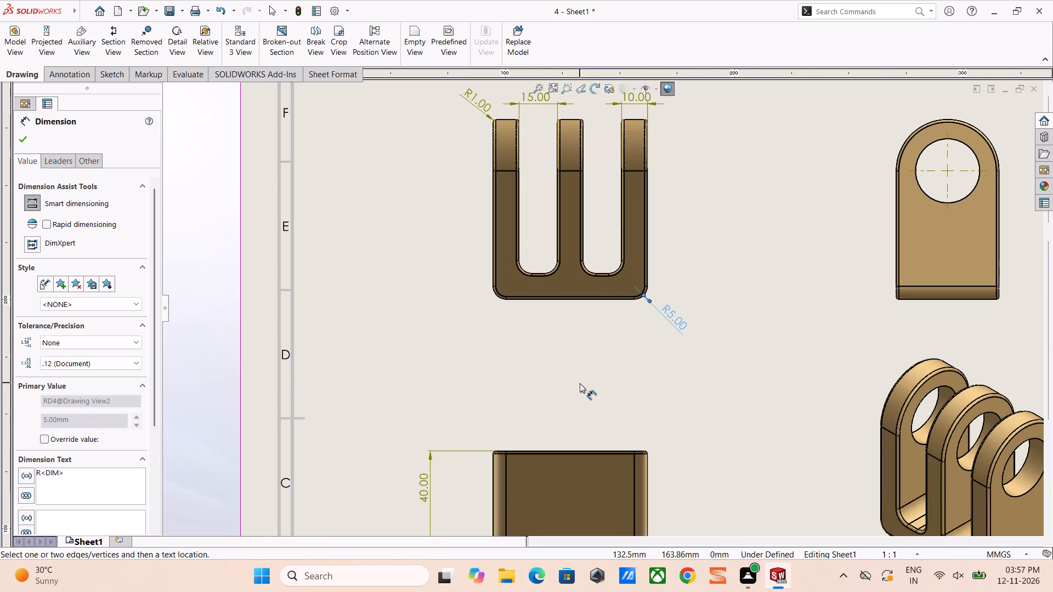
{"action": "scroll", "coordinate": [643, 395], "scroll_direction": "up", "scroll_amount": 4}
{"action": "scroll", "coordinate": [788, 256], "scroll_direction": "down", "scroll_amount": 6}
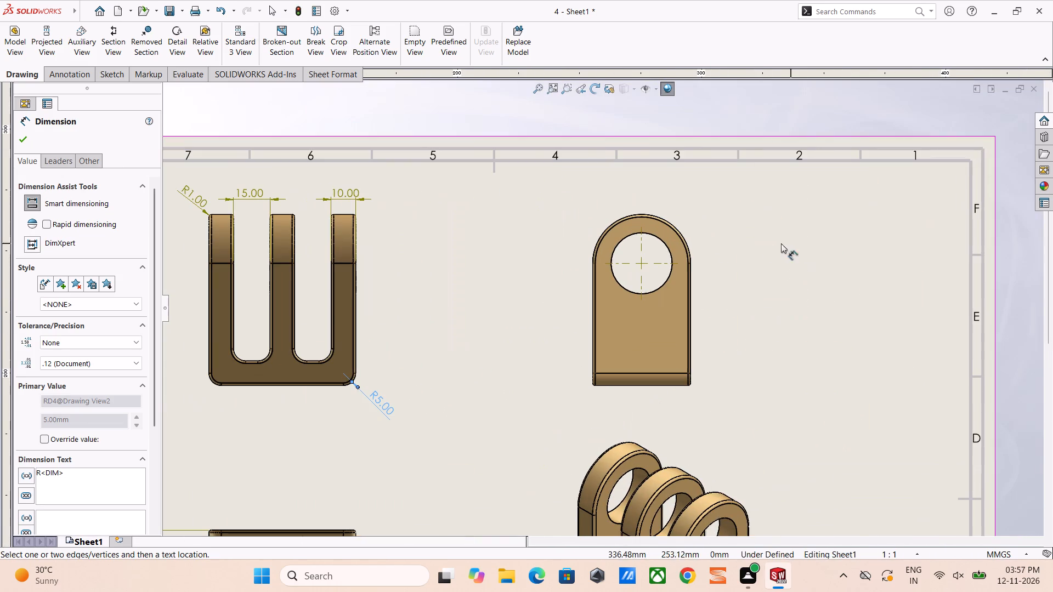
{"action": "left_click", "coordinate": [682, 235]}
{"action": "left_click", "coordinate": [742, 219]}
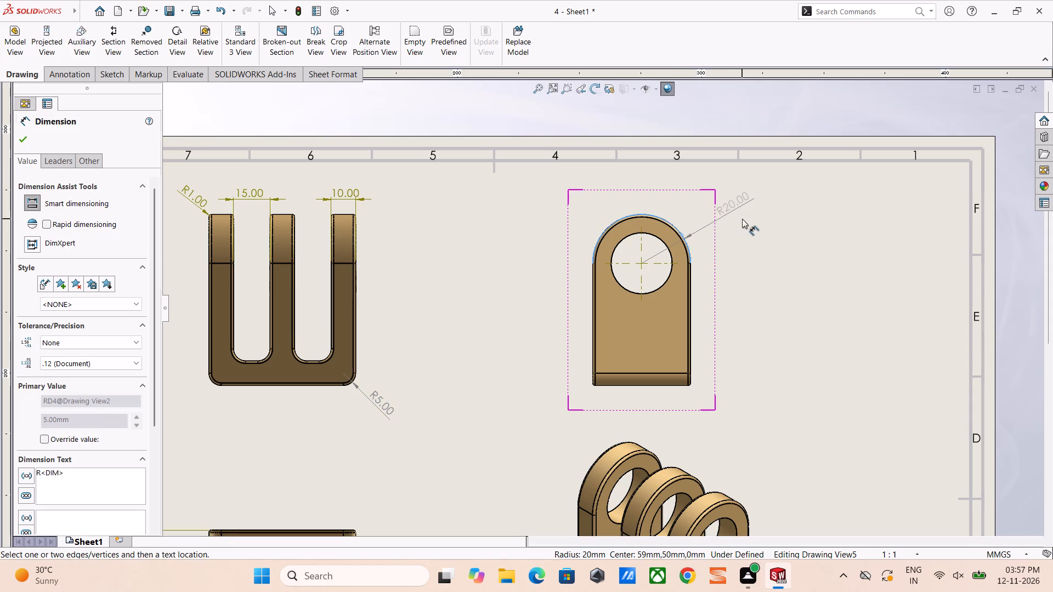
{"action": "left_click", "coordinate": [665, 284]}
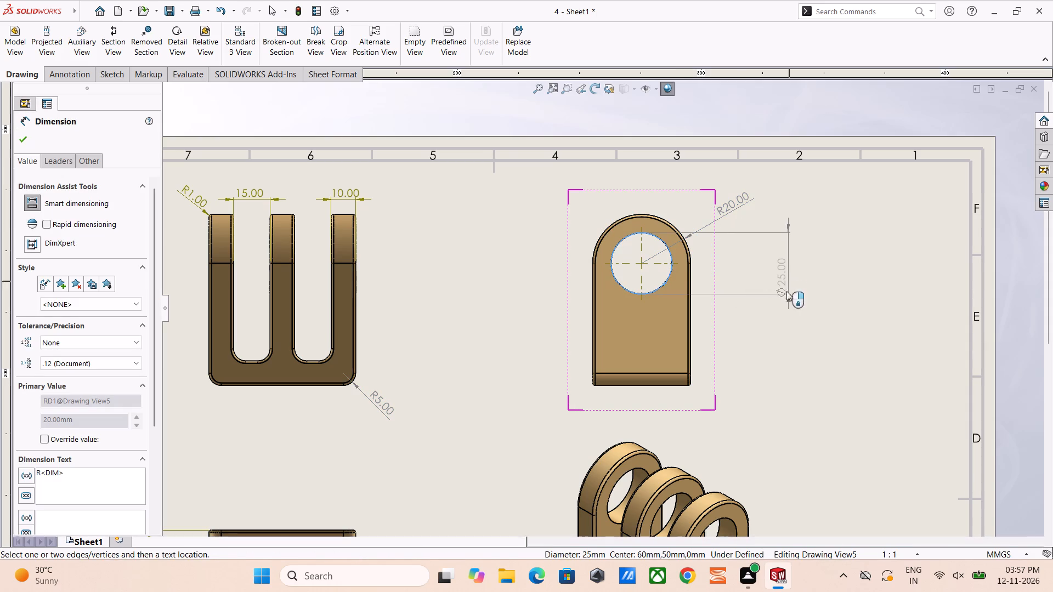
{"action": "left_click", "coordinate": [775, 314]}
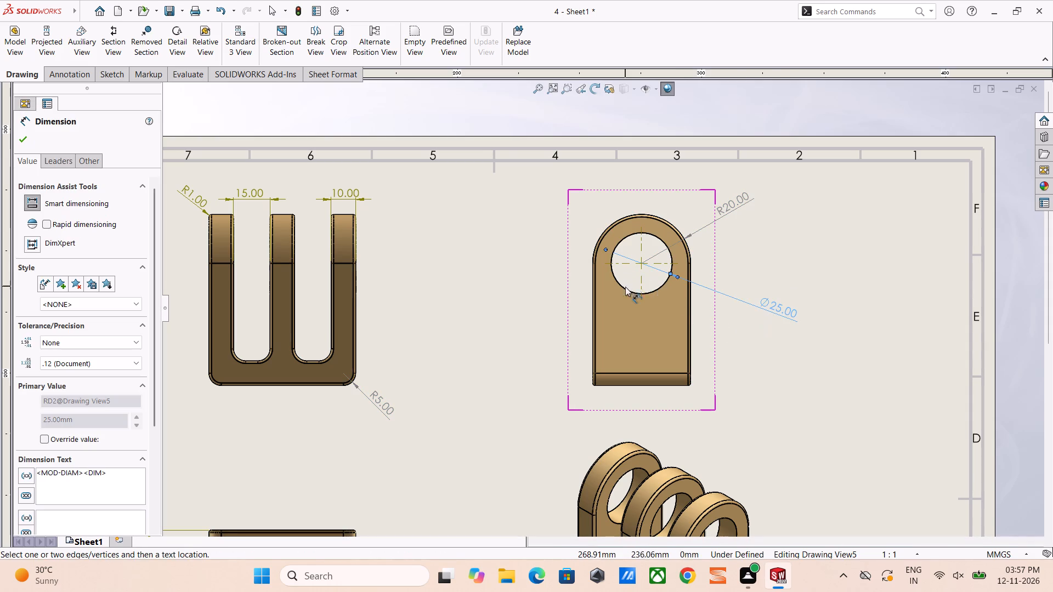
Dimension the vertical distance from the side view's base edge to the centre of the rounded top.
{"action": "left_click", "coordinate": [605, 386]}
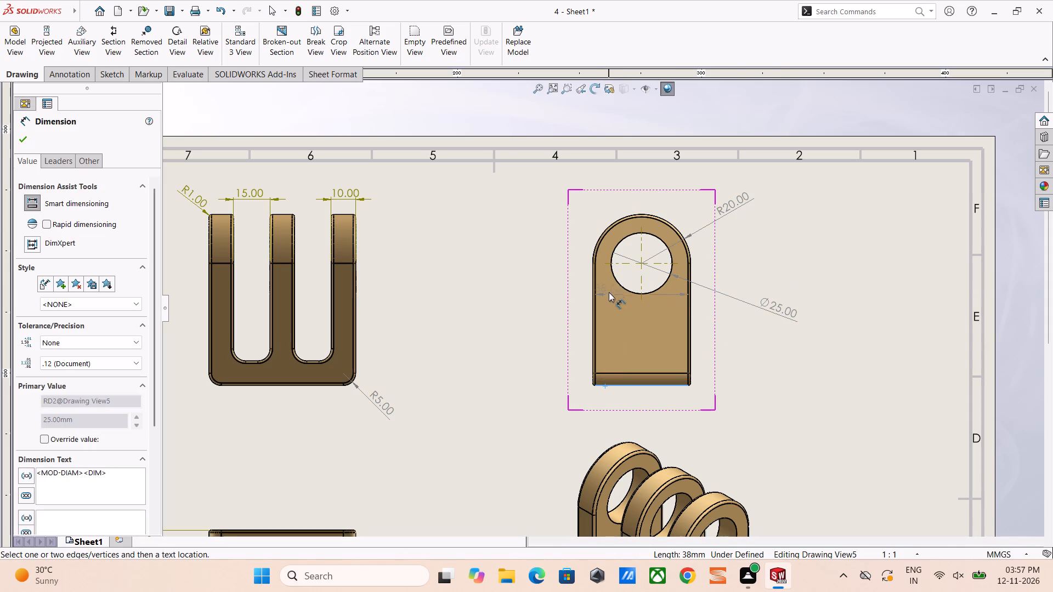
{"action": "left_click", "coordinate": [634, 219]}
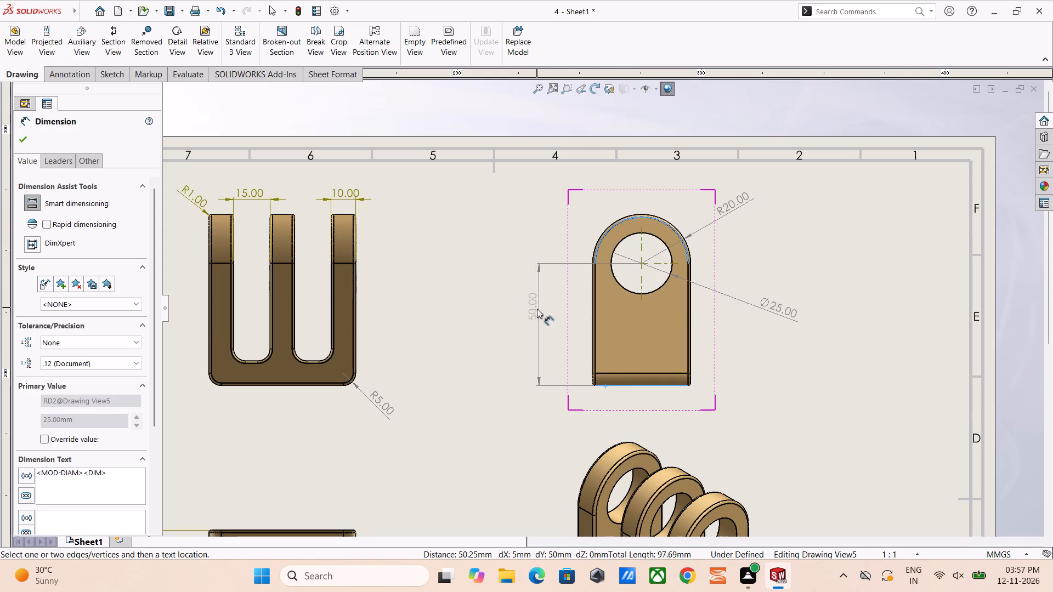
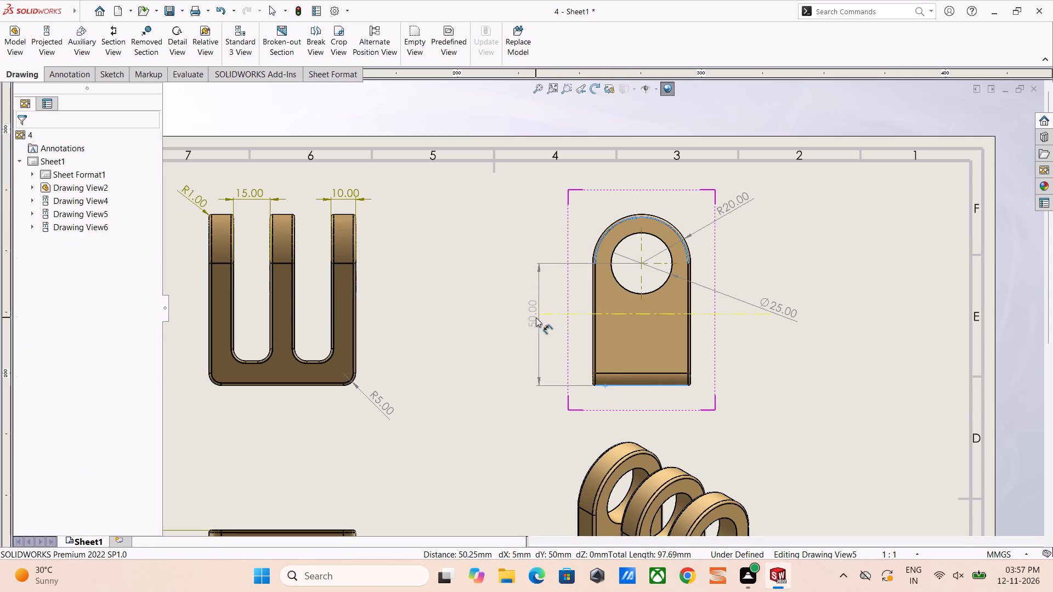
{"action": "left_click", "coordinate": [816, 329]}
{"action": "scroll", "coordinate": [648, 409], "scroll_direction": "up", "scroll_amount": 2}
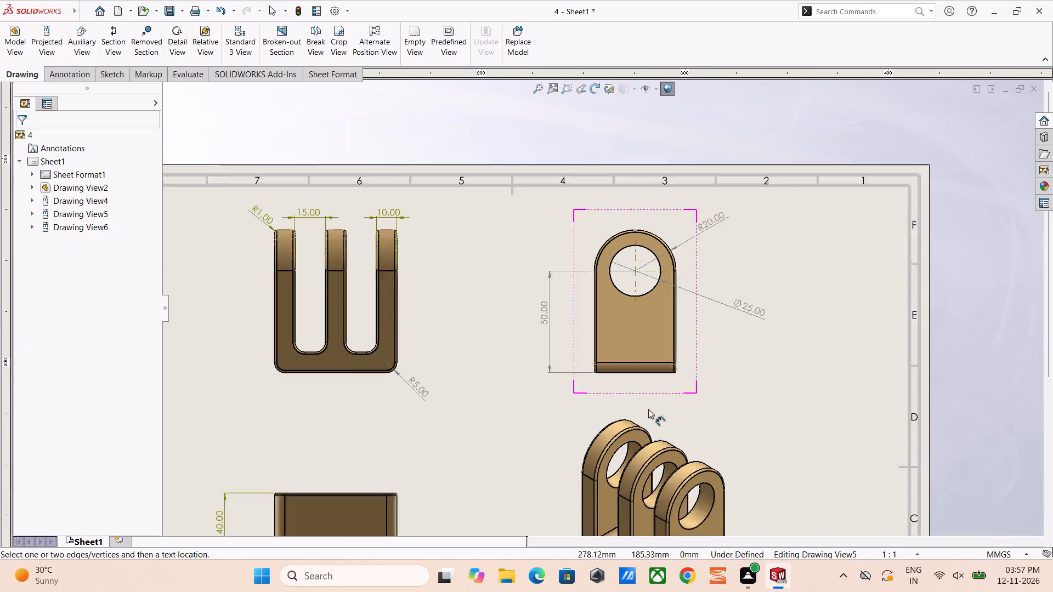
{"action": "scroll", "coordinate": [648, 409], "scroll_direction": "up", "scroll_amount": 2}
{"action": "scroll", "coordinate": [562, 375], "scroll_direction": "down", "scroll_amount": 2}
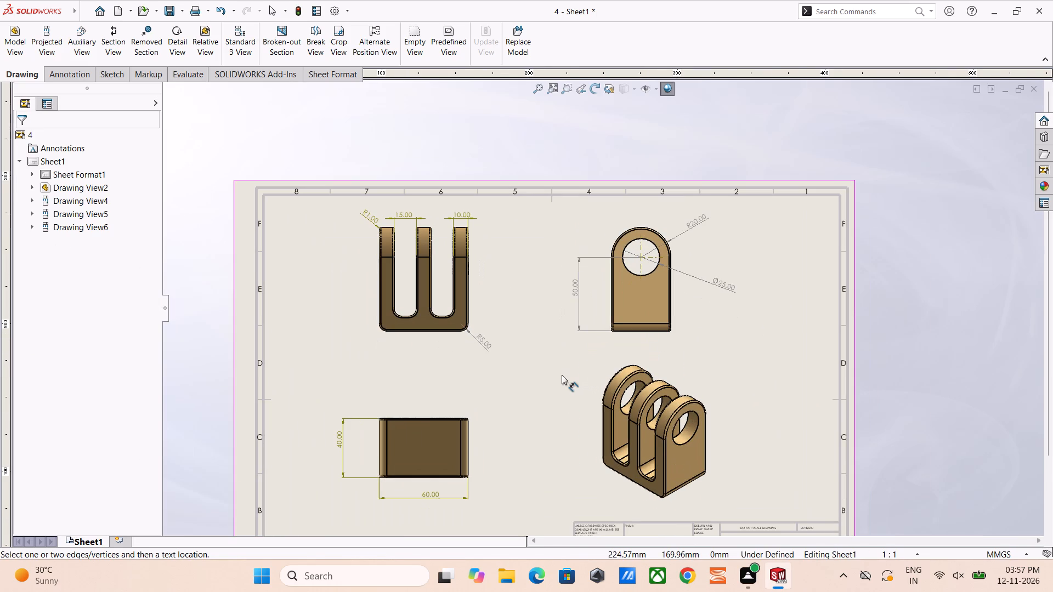
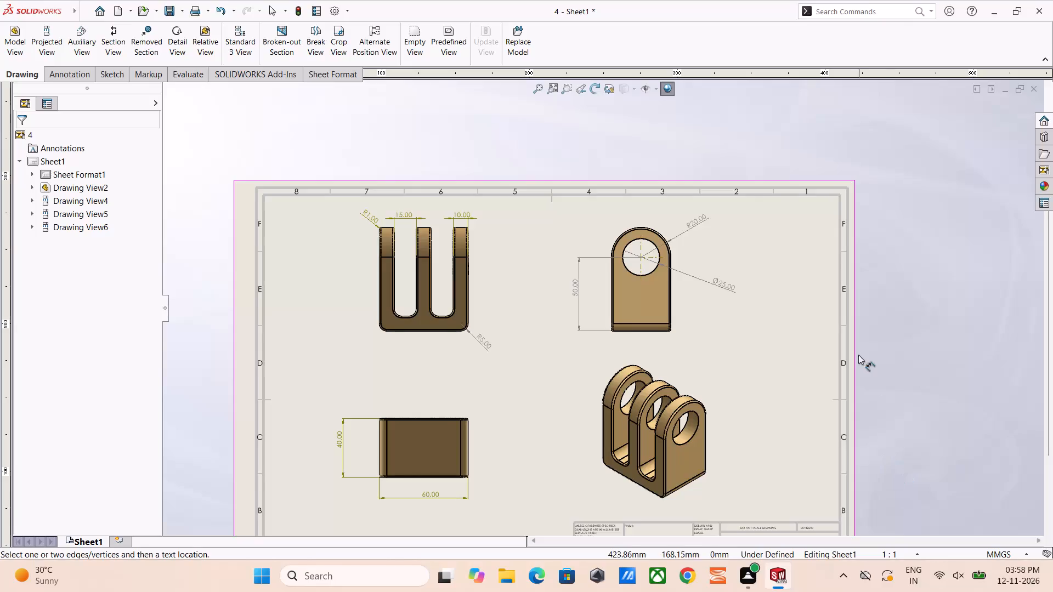
Dimension the side view's overall width between its two outer vertical edges, placing the dimension below the view.
{"action": "scroll", "coordinate": [961, 451], "scroll_direction": "up", "scroll_amount": 2}
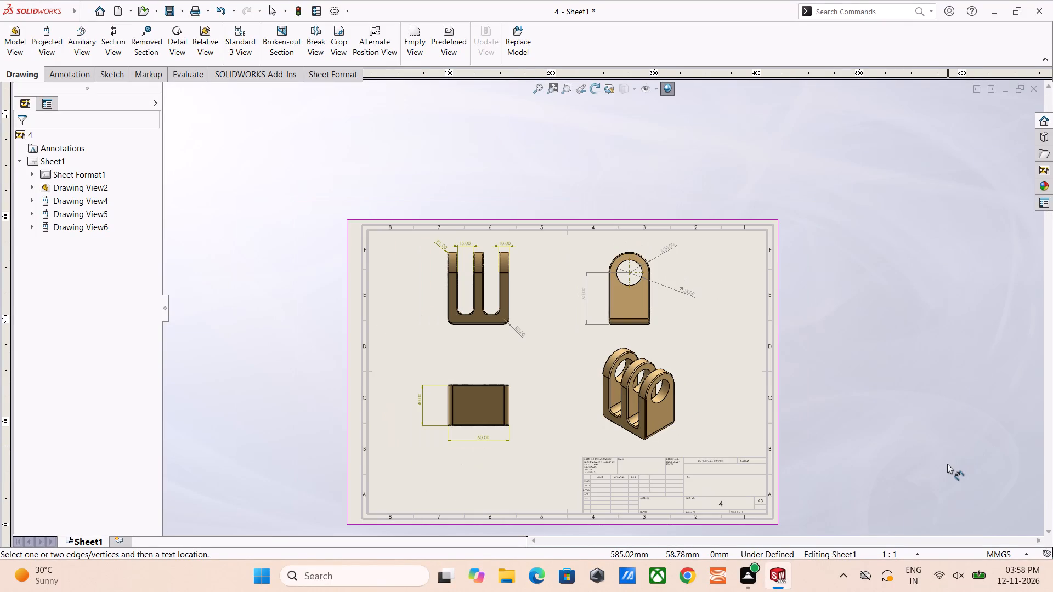
{"action": "scroll", "coordinate": [638, 341], "scroll_direction": "down", "scroll_amount": 4}
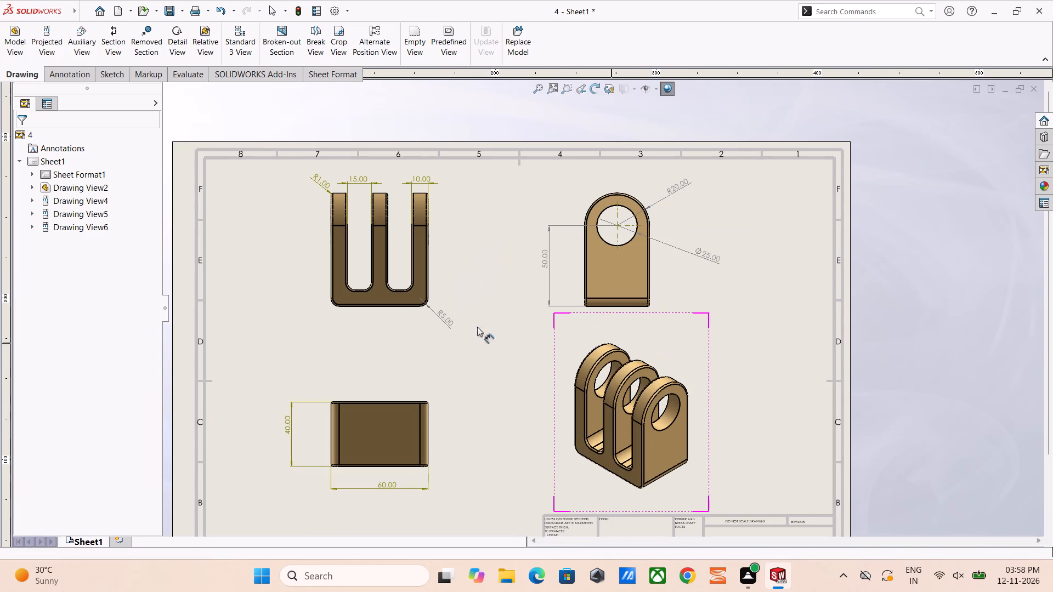
{"action": "scroll", "coordinate": [382, 277], "scroll_direction": "down", "scroll_amount": 5}
{"action": "left_click", "coordinate": [330, 270]}
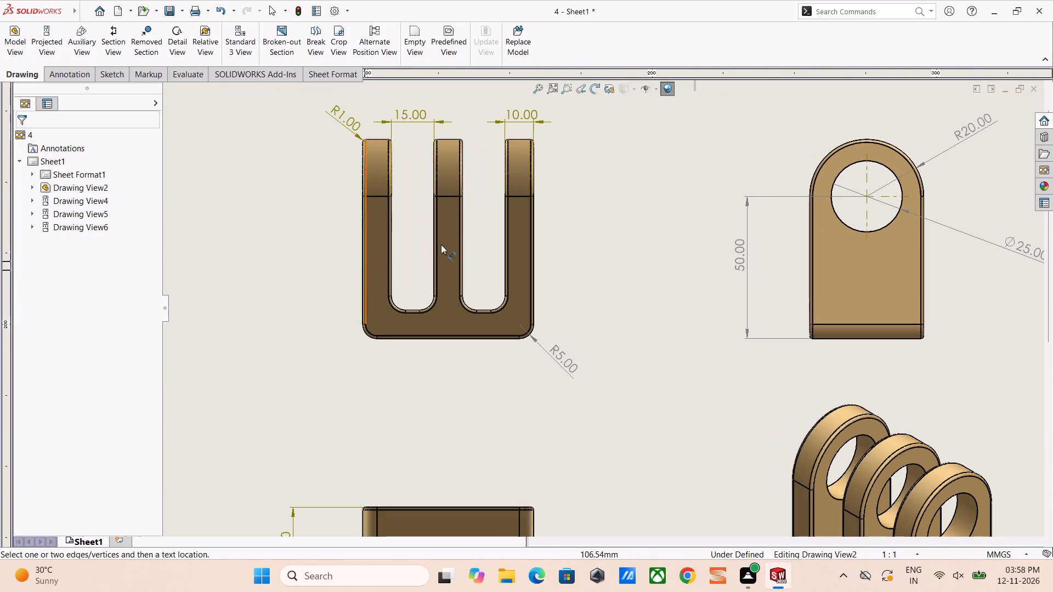
{"action": "scroll", "coordinate": [671, 264], "scroll_direction": "up", "scroll_amount": 2}
{"action": "scroll", "coordinate": [571, 193], "scroll_direction": "down", "scroll_amount": 5}
{"action": "scroll", "coordinate": [495, 167], "scroll_direction": "down", "scroll_amount": 5}
{"action": "scroll", "coordinate": [796, 259], "scroll_direction": "up", "scroll_amount": 10}
{"action": "scroll", "coordinate": [799, 384], "scroll_direction": "down", "scroll_amount": 1}
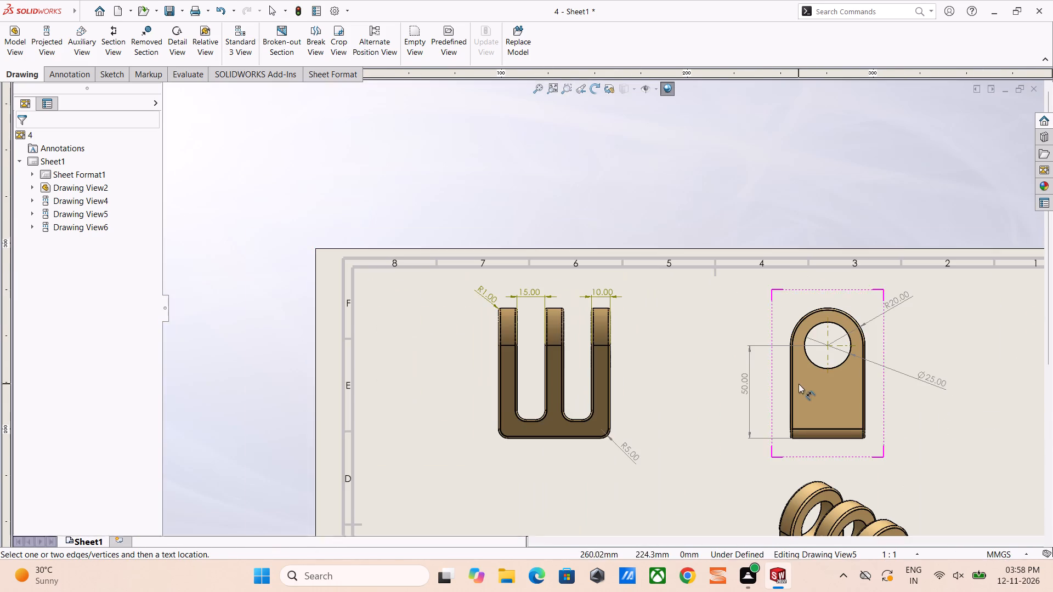
{"action": "scroll", "coordinate": [799, 384], "scroll_direction": "down", "scroll_amount": 11}
{"action": "scroll", "coordinate": [636, 356], "scroll_direction": "down", "scroll_amount": 4}
{"action": "scroll", "coordinate": [616, 366], "scroll_direction": "up", "scroll_amount": 12}
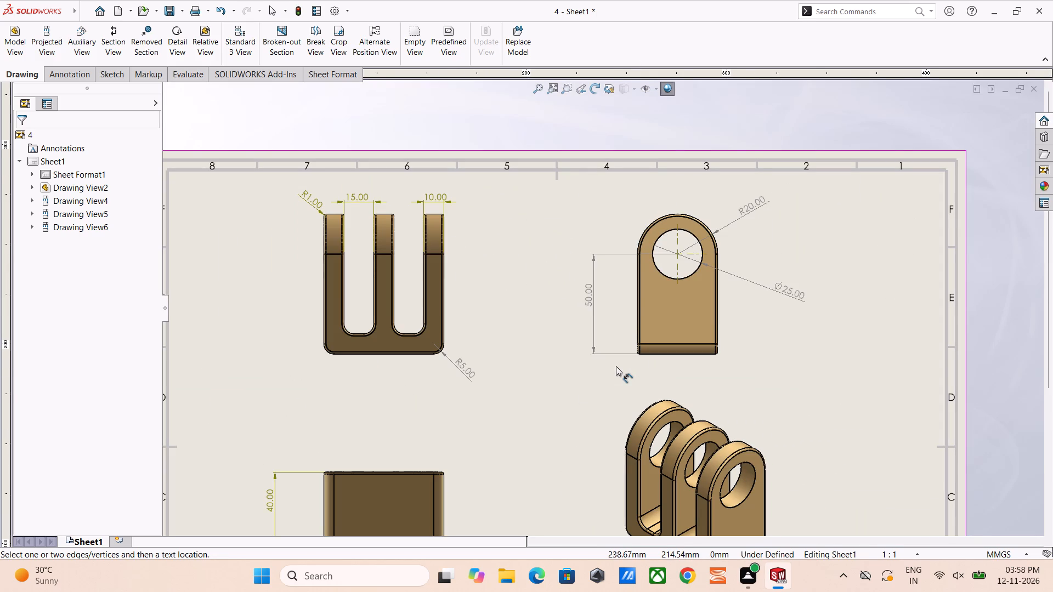
{"action": "scroll", "coordinate": [660, 309], "scroll_direction": "down", "scroll_amount": 4}
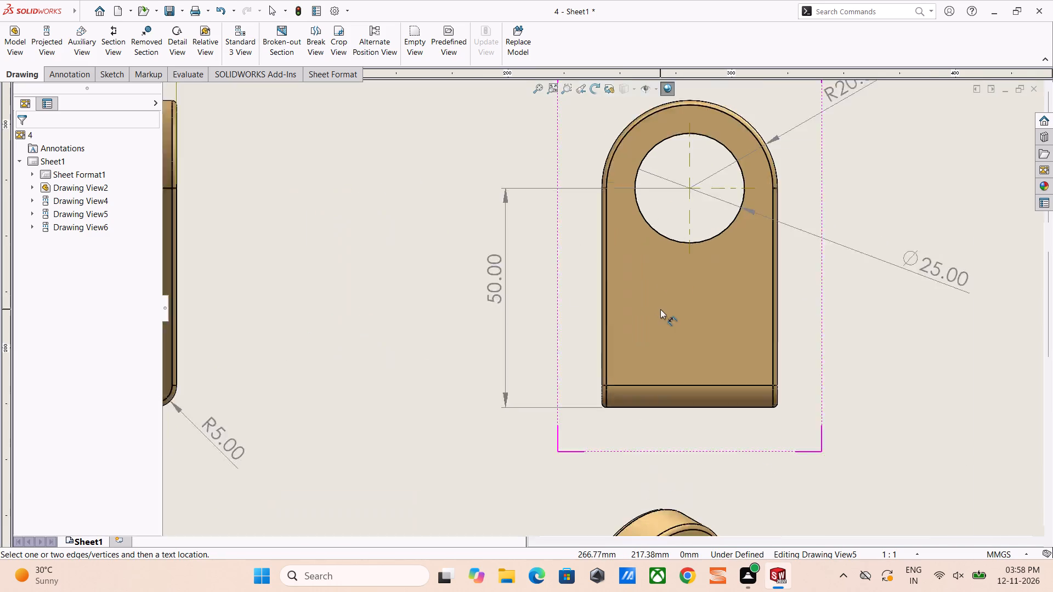
{"action": "scroll", "coordinate": [660, 309], "scroll_direction": "down", "scroll_amount": 2}
{"action": "left_click", "coordinate": [567, 338]}
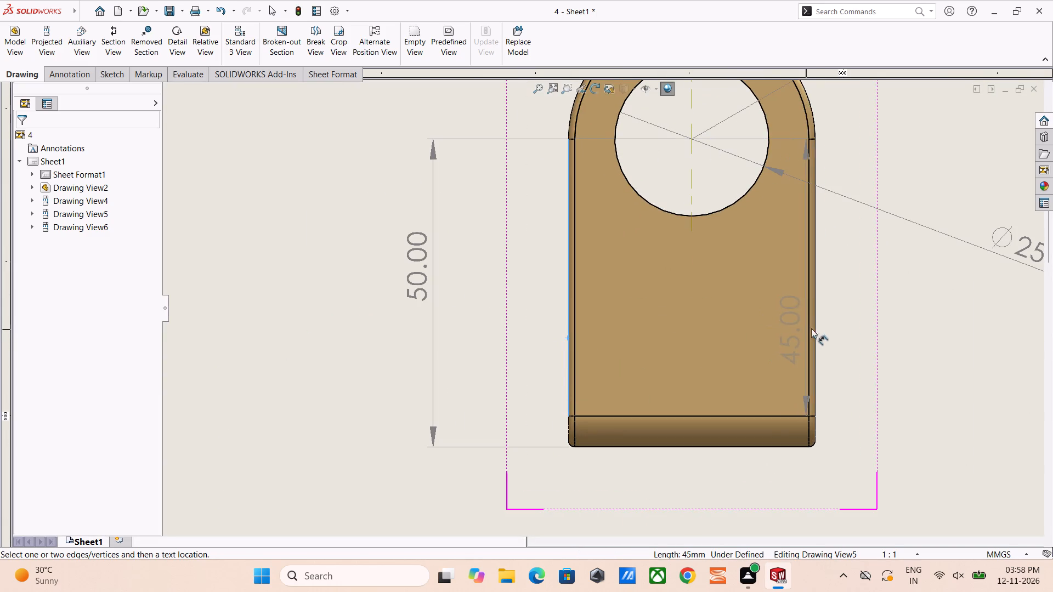
{"action": "left_click", "coordinate": [817, 327]}
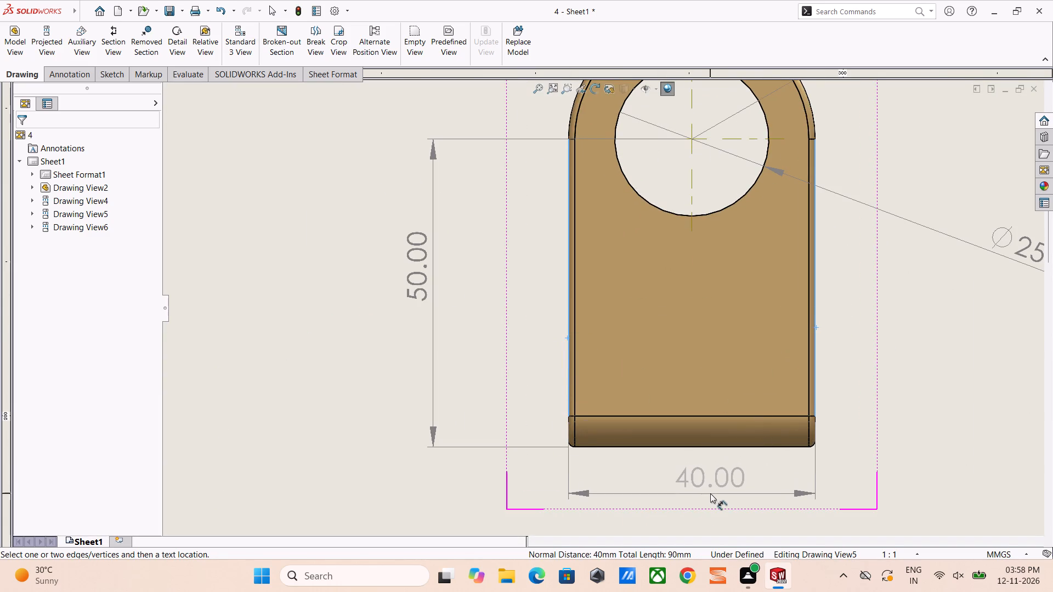
{"action": "left_click", "coordinate": [709, 505]}
{"action": "scroll", "coordinate": [720, 455], "scroll_direction": "up", "scroll_amount": 8}
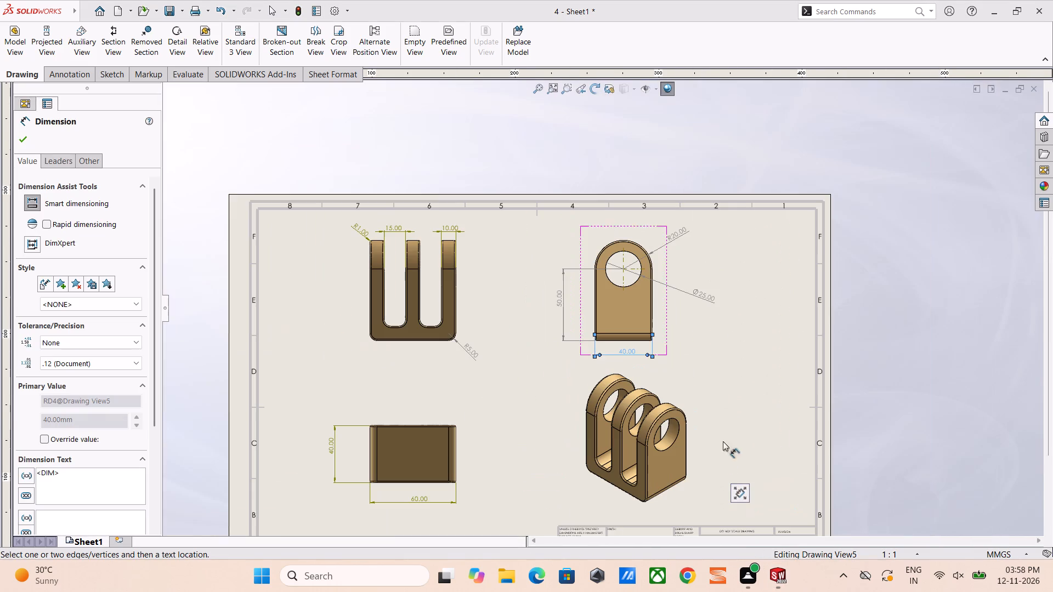
{"action": "left_click", "coordinate": [734, 419]}
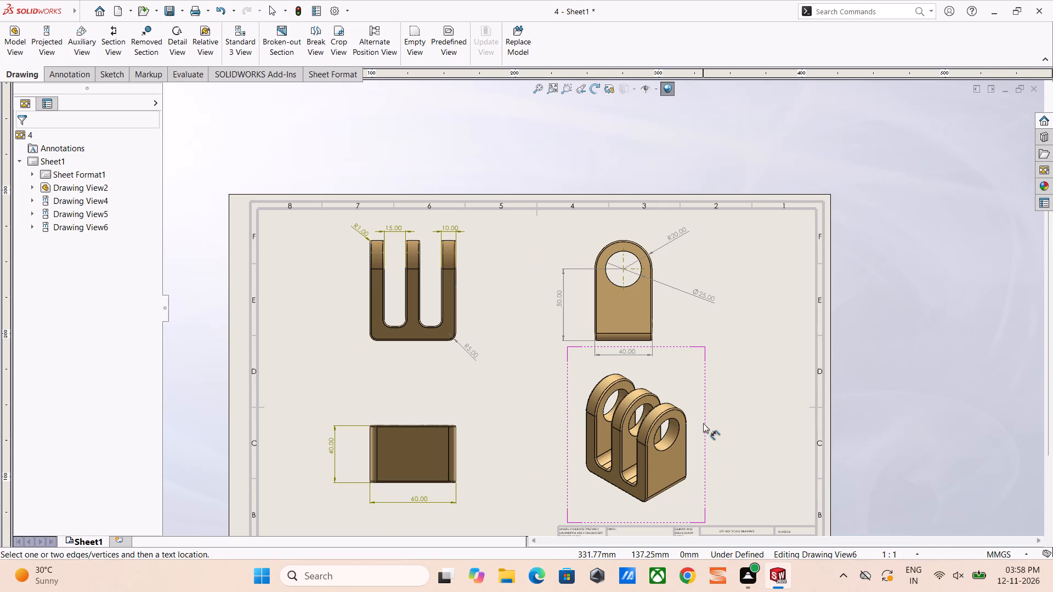
{"action": "scroll", "coordinate": [626, 292], "scroll_direction": "down", "scroll_amount": 5}
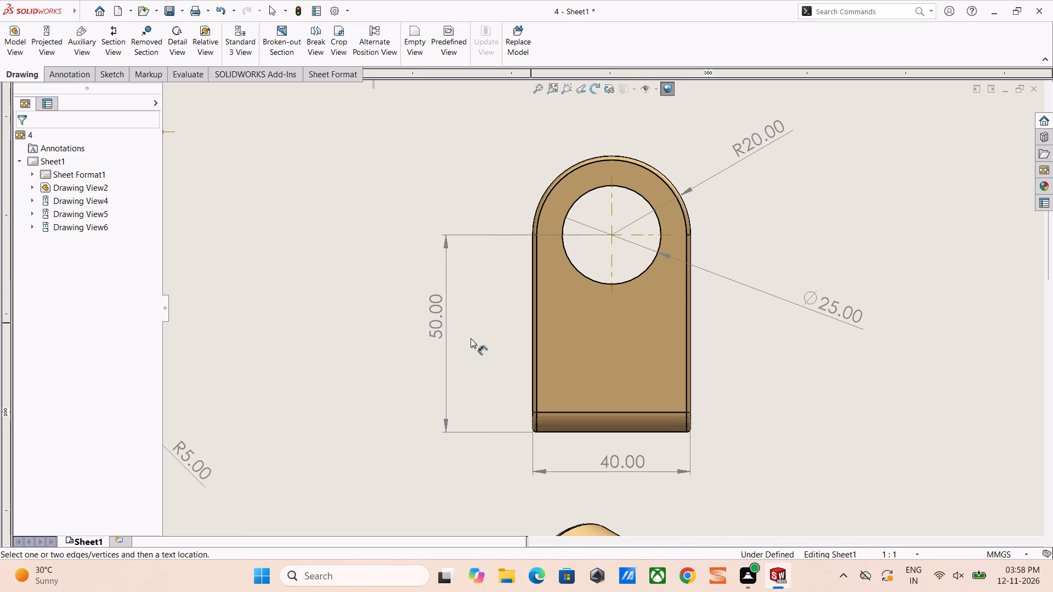
{"action": "scroll", "coordinate": [471, 338], "scroll_direction": "up", "scroll_amount": 4}
{"action": "scroll", "coordinate": [373, 357], "scroll_direction": "up", "scroll_amount": 4}
{"action": "scroll", "coordinate": [596, 427], "scroll_direction": "down", "scroll_amount": 1}
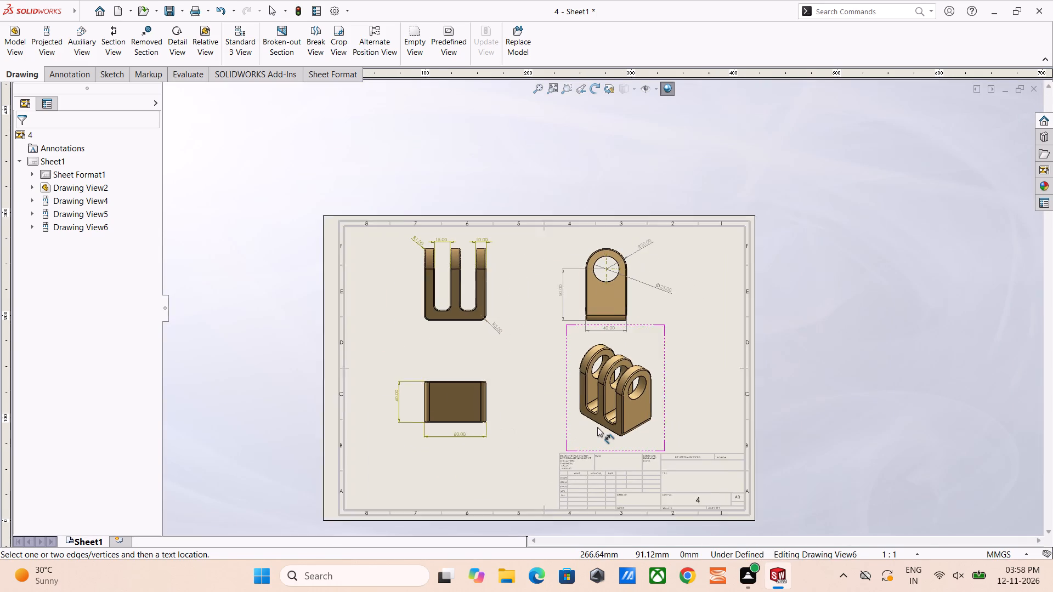
{"action": "scroll", "coordinate": [597, 427], "scroll_direction": "down", "scroll_amount": 1}
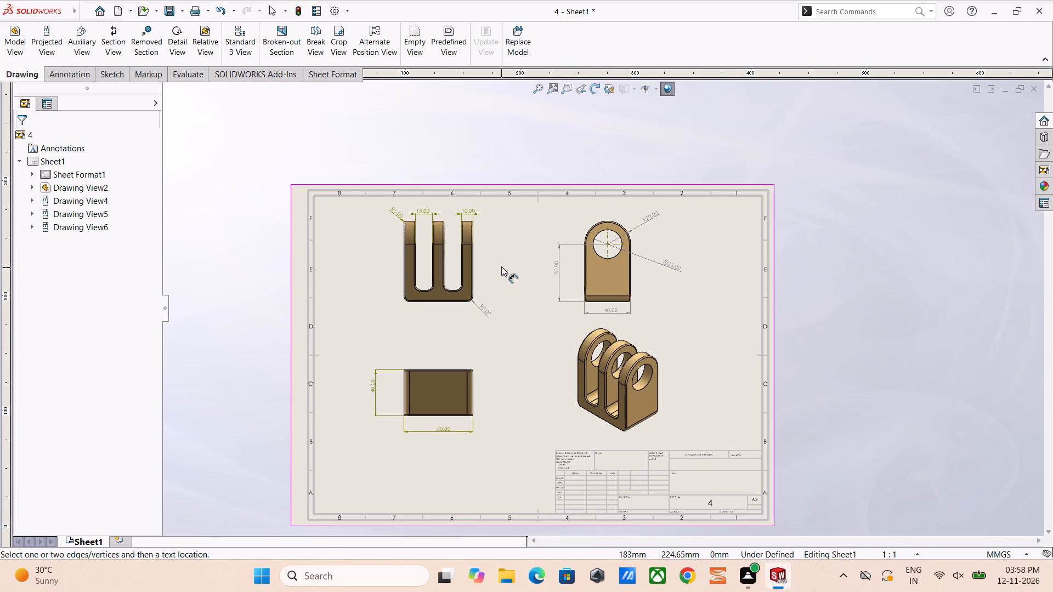
{"action": "key", "text": "Escape"}
{"action": "key", "text": "Escape"}
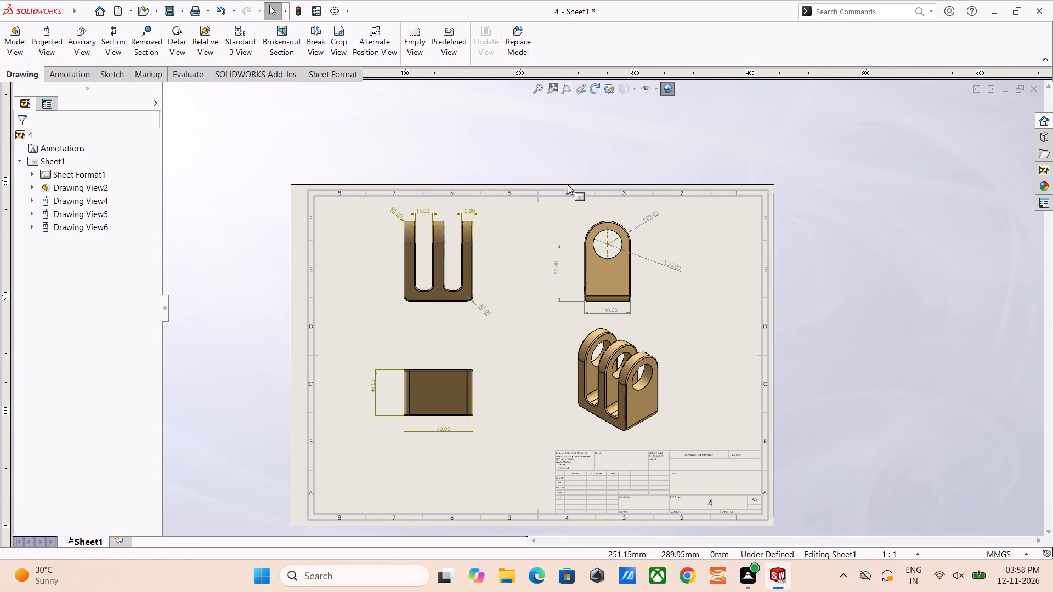
{"action": "key", "text": "Escape"}
{"action": "key", "text": "Escape"}
Fine-tune the sheet layout by shifting the front view slightly down and the isometric view slightly down and right.
{"action": "left_click", "coordinate": [483, 255]}
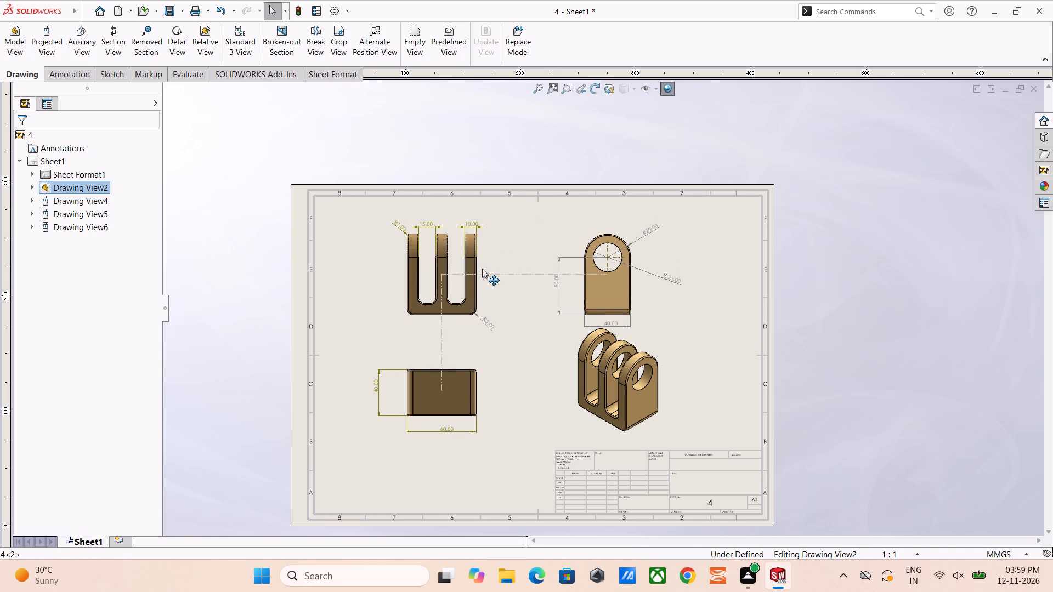
{"action": "left_click", "coordinate": [820, 282]}
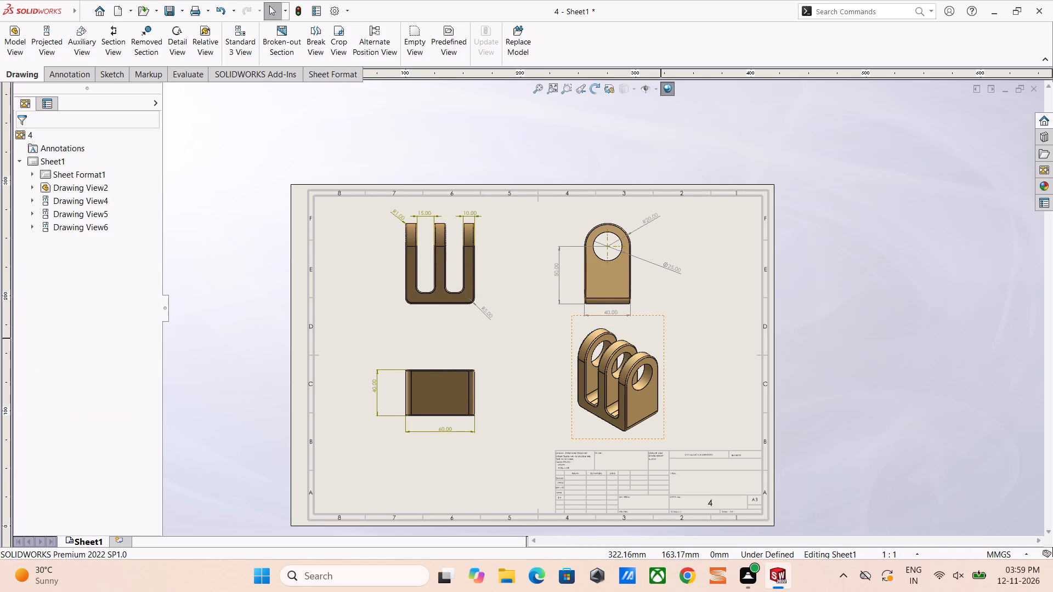
{"action": "left_click_drag", "start_coordinate": [664, 337], "coordinate": [670, 346]}
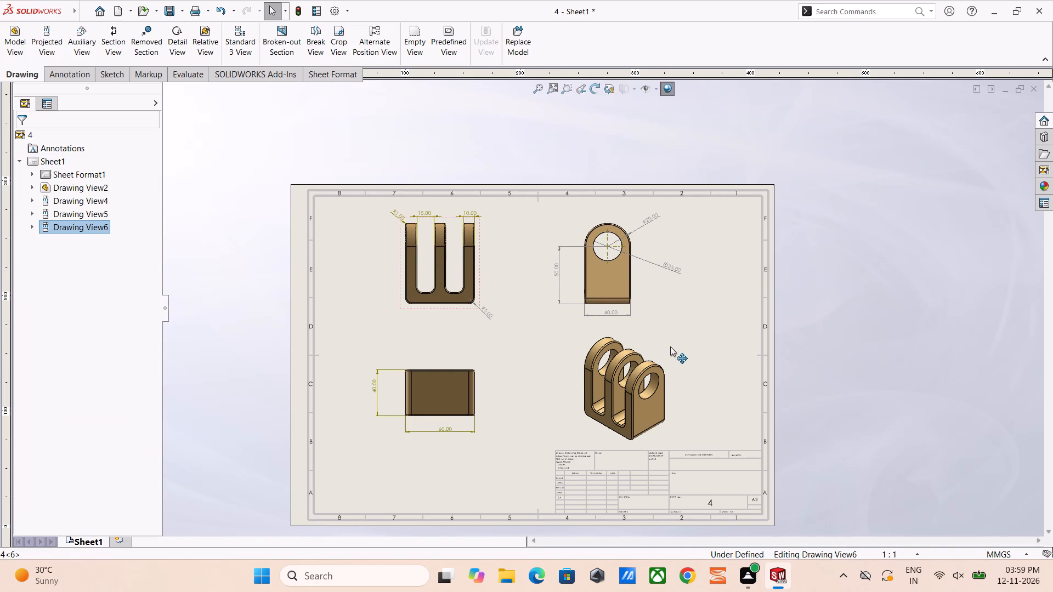
{"action": "left_click_drag", "start_coordinate": [670, 346], "coordinate": [670, 345]}
{"action": "left_click", "coordinate": [1032, 441]}
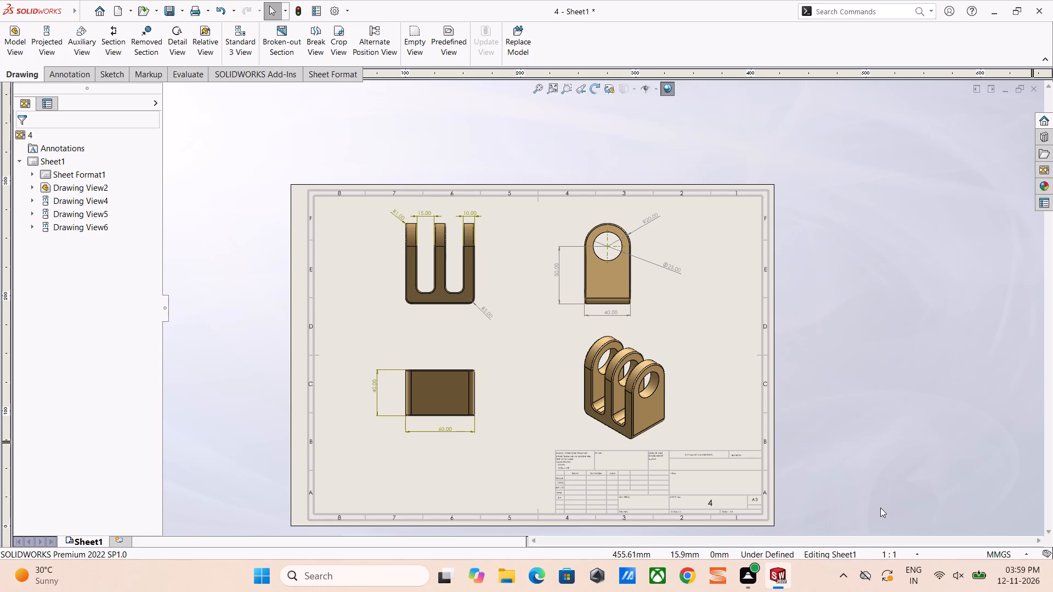
Switch to the part 4 window and examine the lugs, slots and fillets from several angles and in isometric view.
{"action": "scroll", "coordinate": [643, 311], "scroll_direction": "up", "scroll_amount": 3}
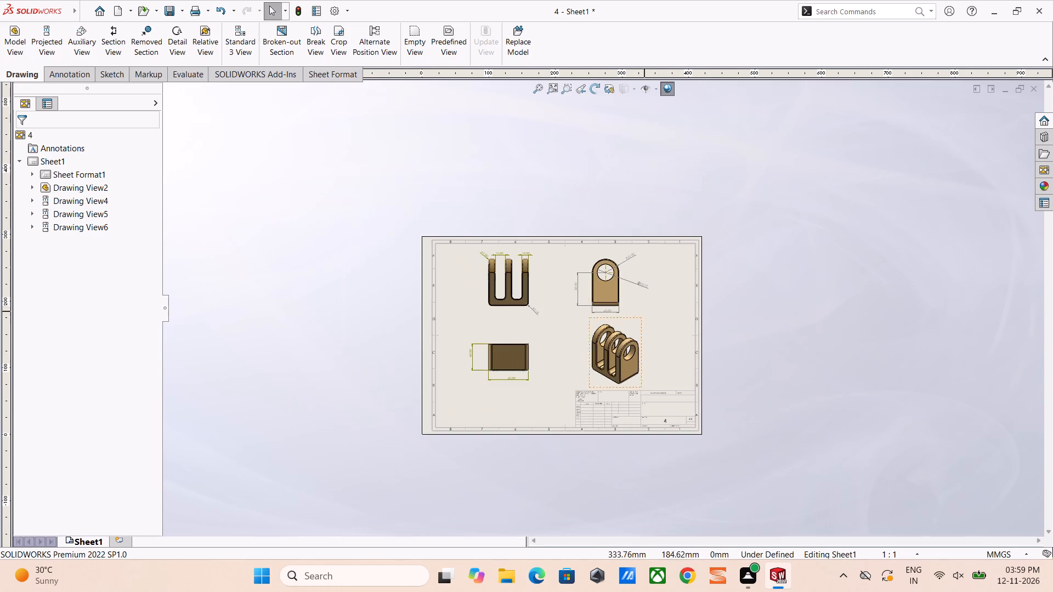
{"action": "scroll", "coordinate": [666, 350], "scroll_direction": "down", "scroll_amount": 9}
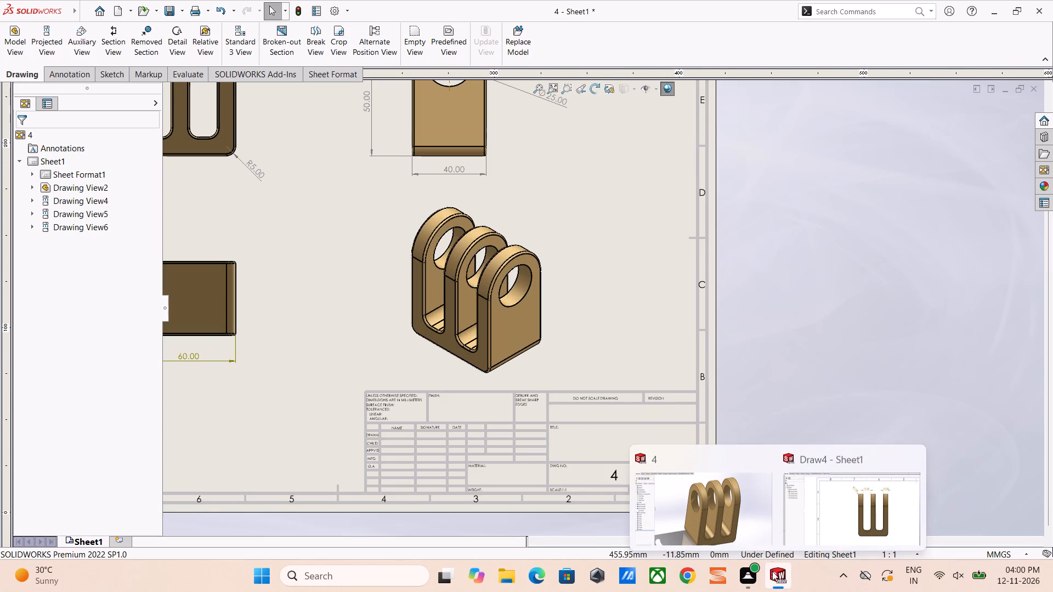
{"action": "left_click", "coordinate": [748, 519]}
{"action": "scroll", "coordinate": [589, 394], "scroll_direction": "up", "scroll_amount": 3}
{"action": "middle_click_drag", "start_coordinate": [706, 361], "coordinate": [661, 366]}
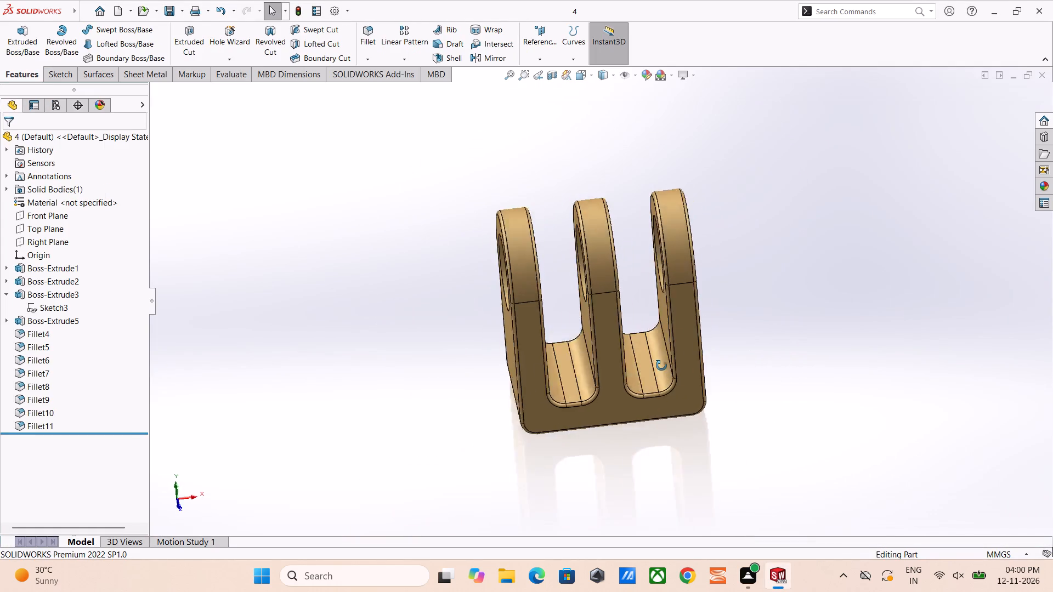
{"action": "middle_click_drag", "start_coordinate": [661, 366], "coordinate": [645, 417]}
{"action": "scroll", "coordinate": [646, 354], "scroll_direction": "down", "scroll_amount": 4}
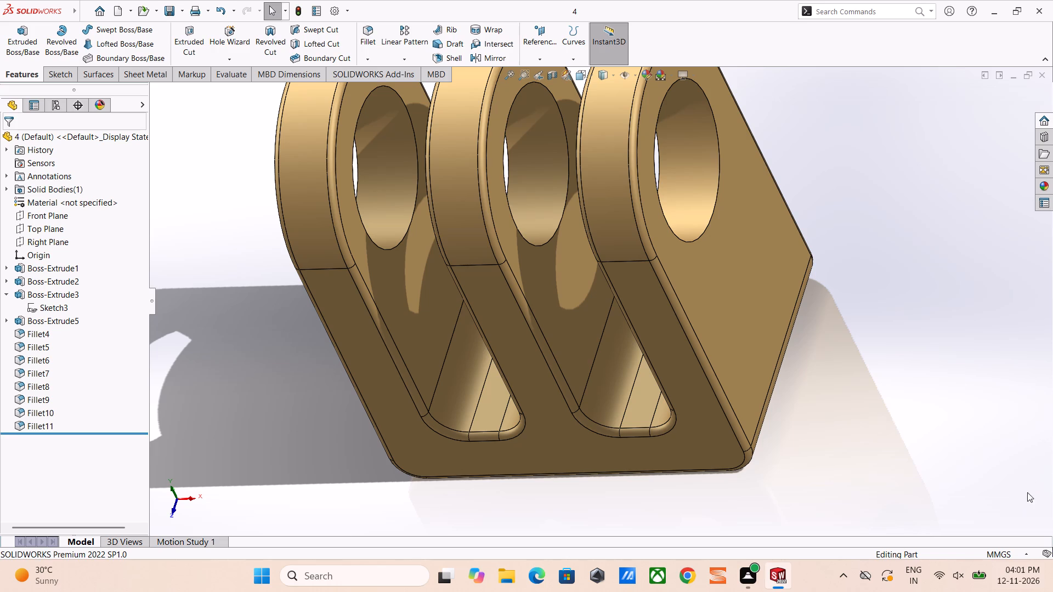
{"action": "scroll", "coordinate": [826, 428], "scroll_direction": "down", "scroll_amount": 4}
{"action": "scroll", "coordinate": [704, 416], "scroll_direction": "up", "scroll_amount": 6}
{"action": "middle_click_drag", "start_coordinate": [528, 275], "coordinate": [497, 286]}
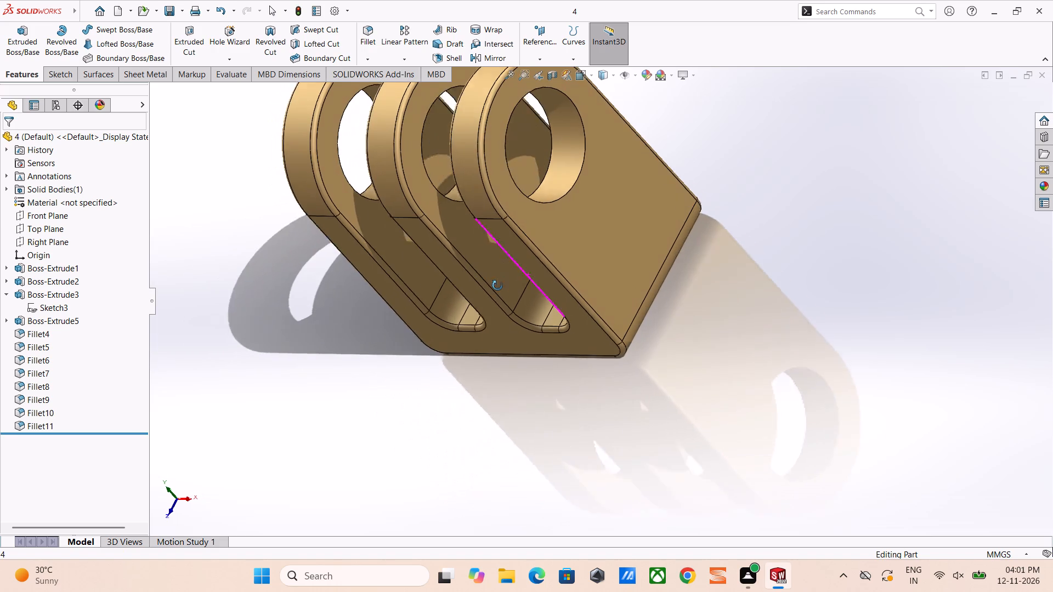
{"action": "middle_click_drag", "start_coordinate": [497, 286], "coordinate": [492, 286]}
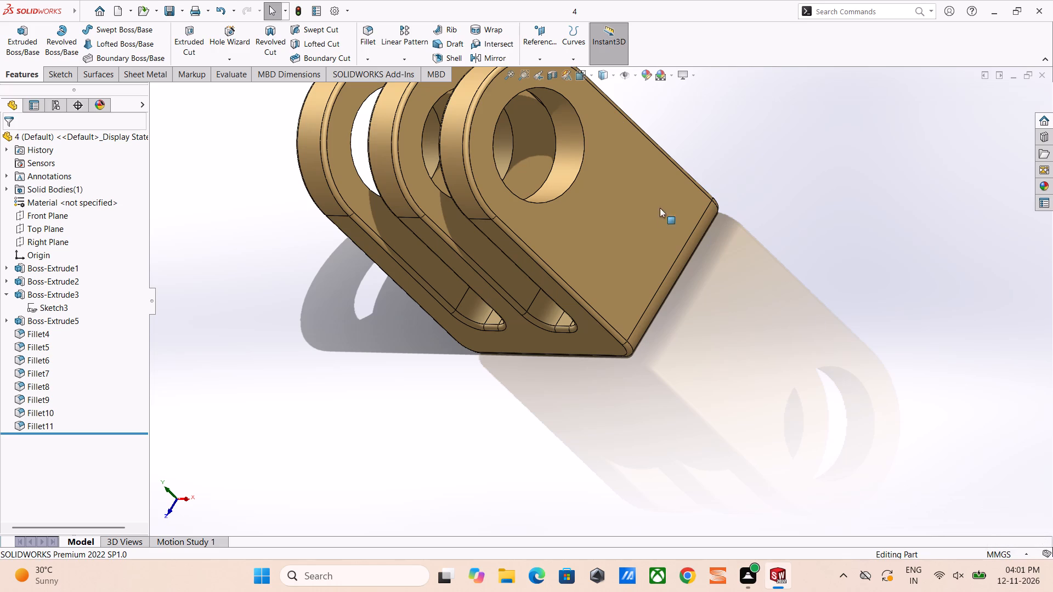
{"action": "left_click", "coordinate": [591, 76]}
{"action": "left_click", "coordinate": [643, 105]}
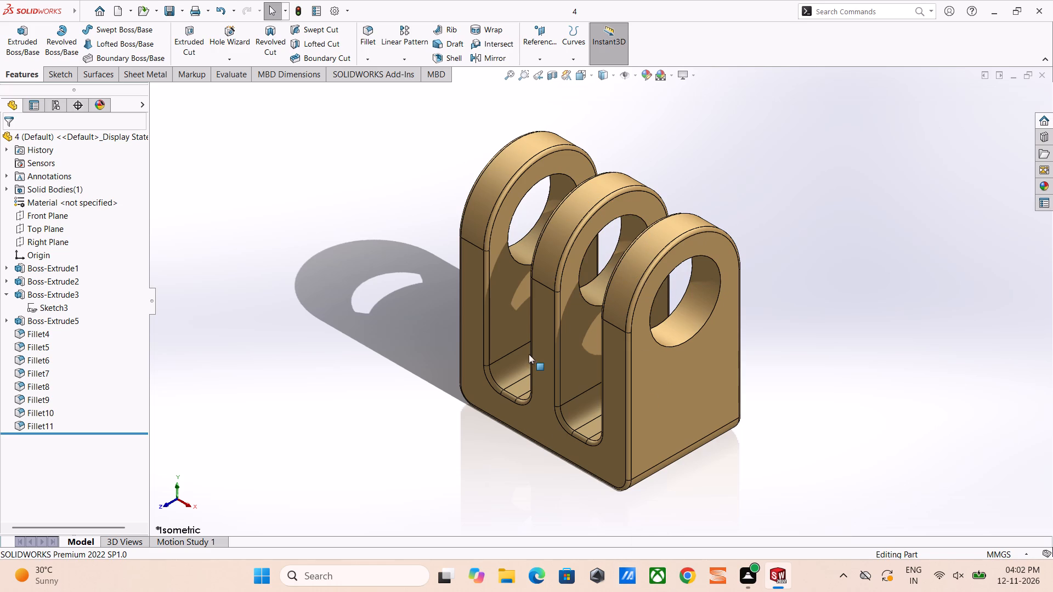
{"action": "scroll", "coordinate": [618, 303], "scroll_direction": "up", "scroll_amount": 3}
{"action": "scroll", "coordinate": [585, 325], "scroll_direction": "down", "scroll_amount": 4}
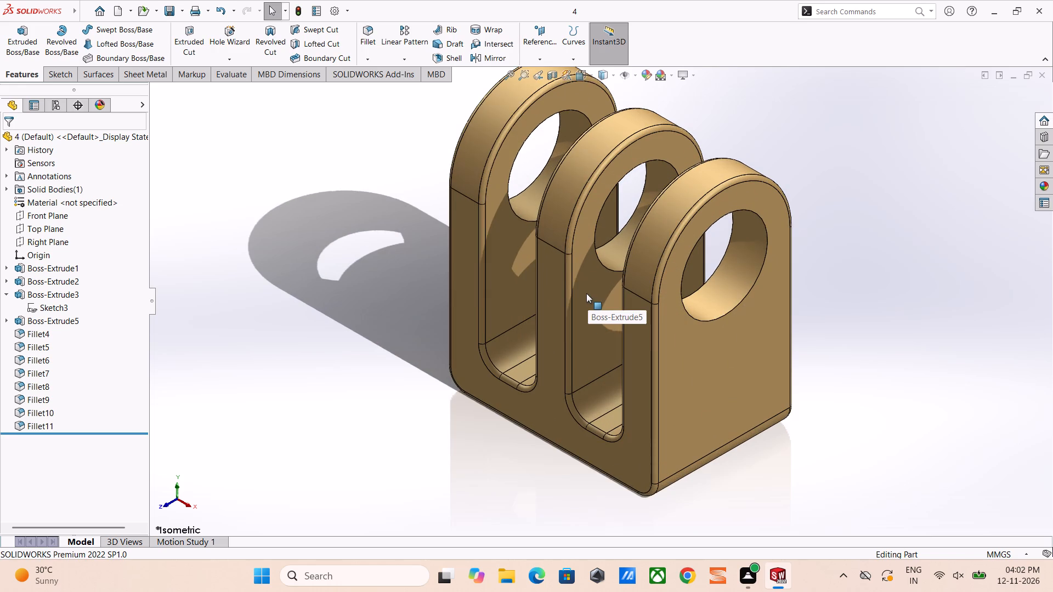
{"action": "scroll", "coordinate": [701, 320], "scroll_direction": "down", "scroll_amount": 2}
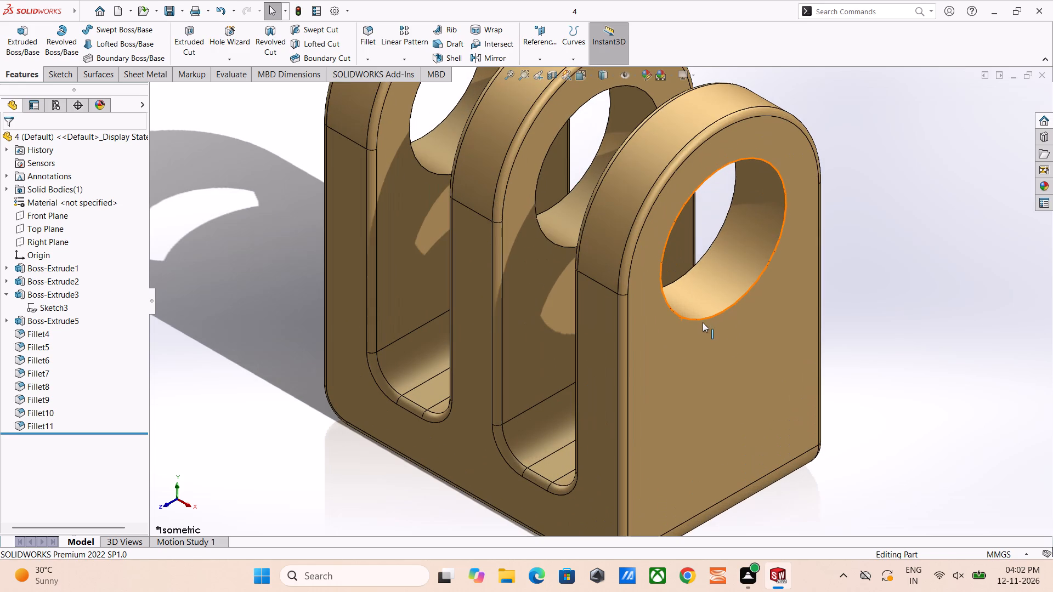
Open the definition of Fillet11 to review its selected edges and radius, and accept it.
{"action": "left_click", "coordinate": [43, 426]}
{"action": "left_click", "coordinate": [54, 399]}
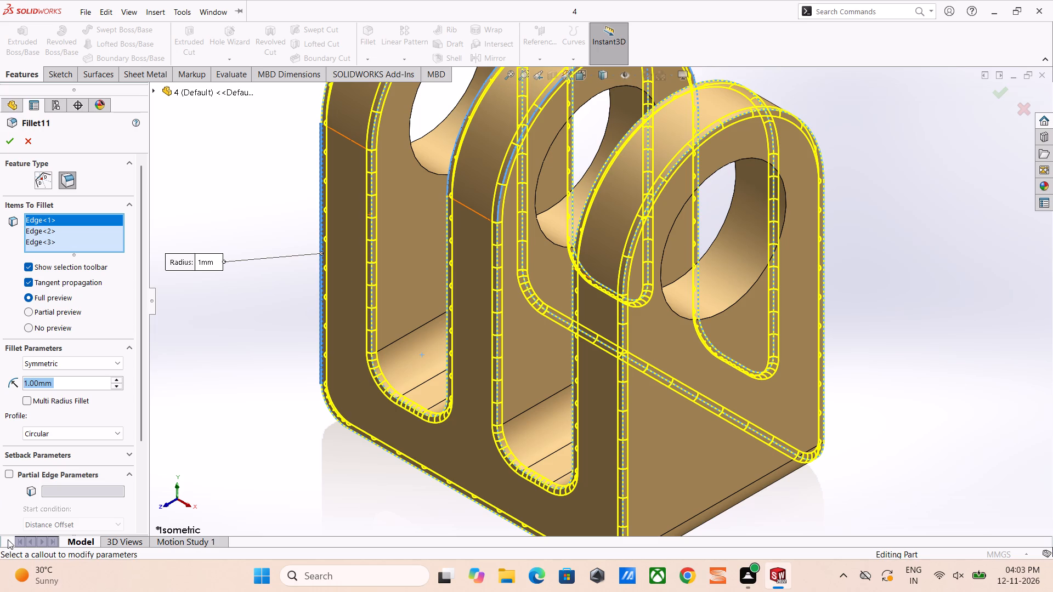
{"action": "scroll", "coordinate": [610, 272], "scroll_direction": "up", "scroll_amount": 3}
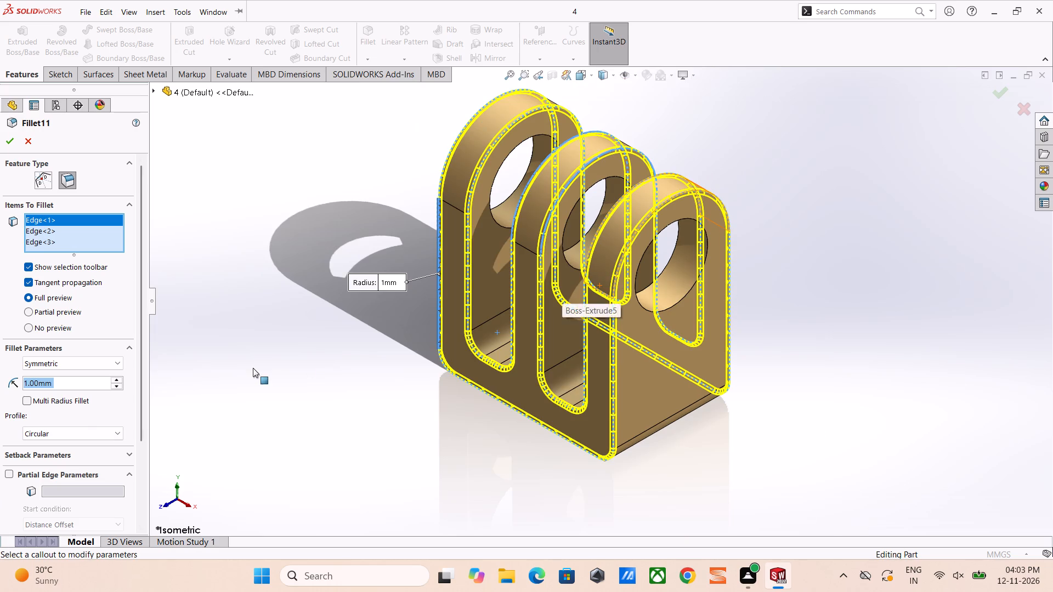
{"action": "left_click", "coordinate": [253, 368]}
{"action": "left_click", "coordinate": [4, 146]}
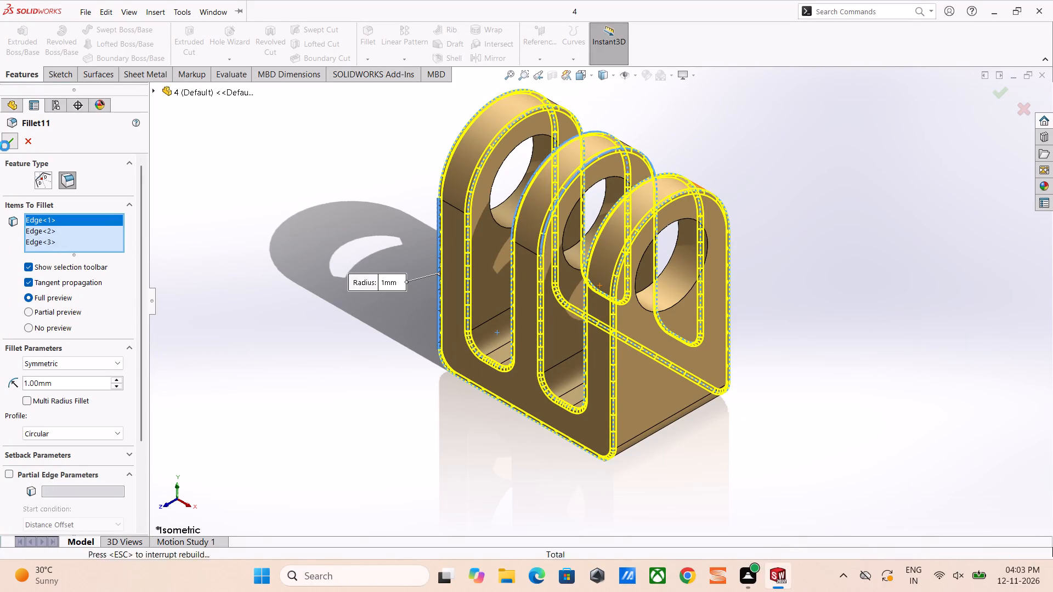
Open the definition of Fillet10 to review its two face sets and radius from another angle, and accept it.
{"action": "left_click", "coordinate": [47, 414]}
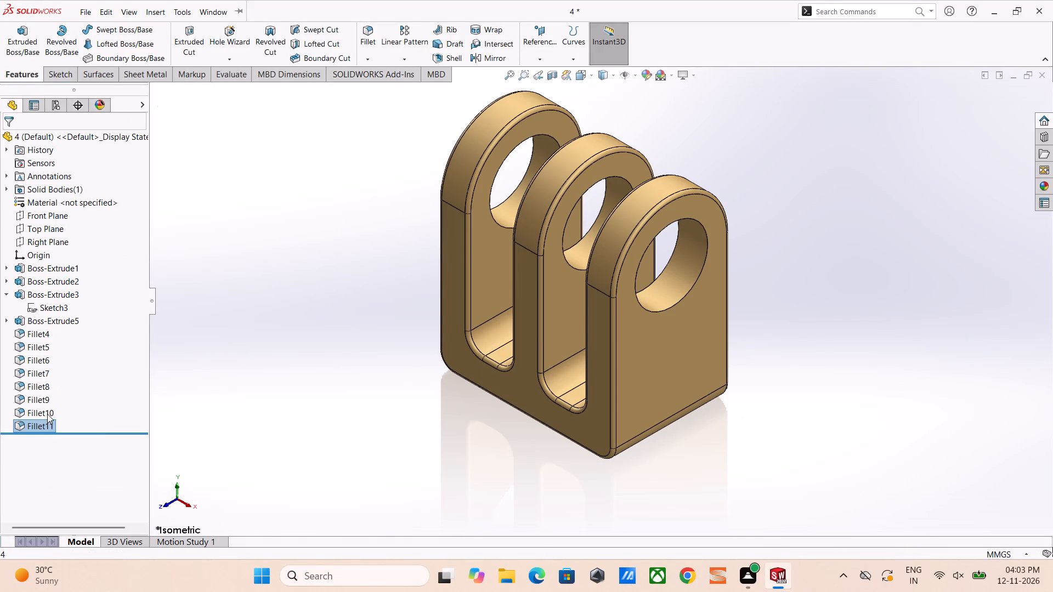
{"action": "left_click", "coordinate": [60, 387]}
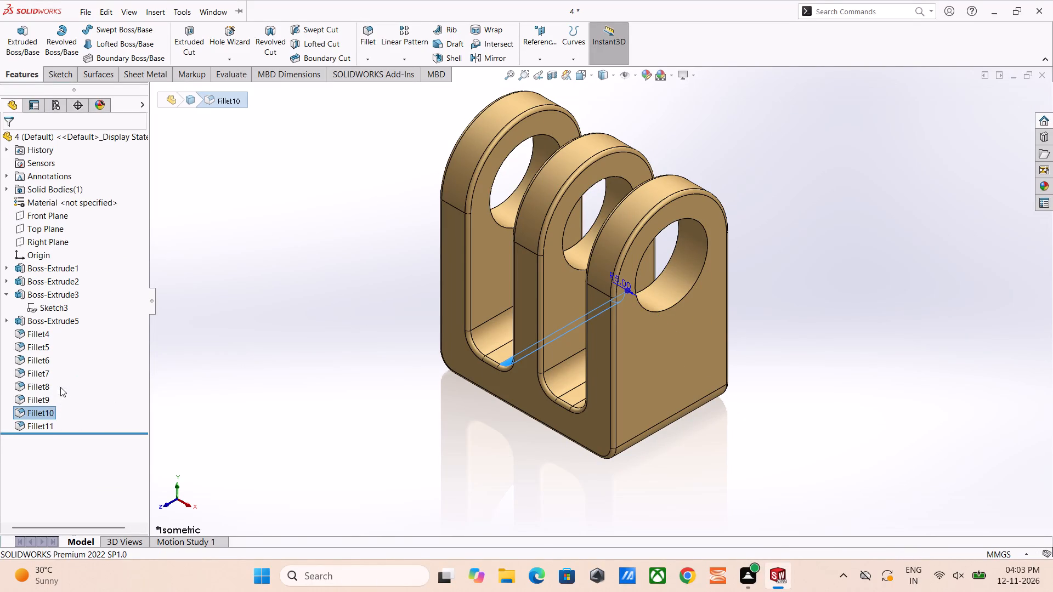
{"action": "middle_click_drag", "start_coordinate": [439, 372], "coordinate": [511, 396]}
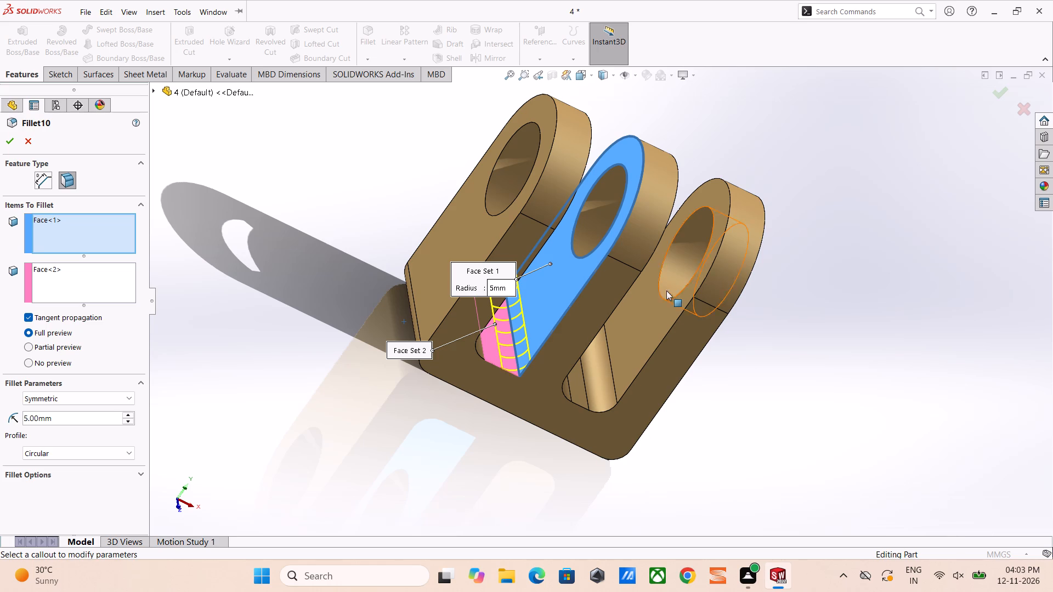
{"action": "left_click", "coordinate": [9, 140]}
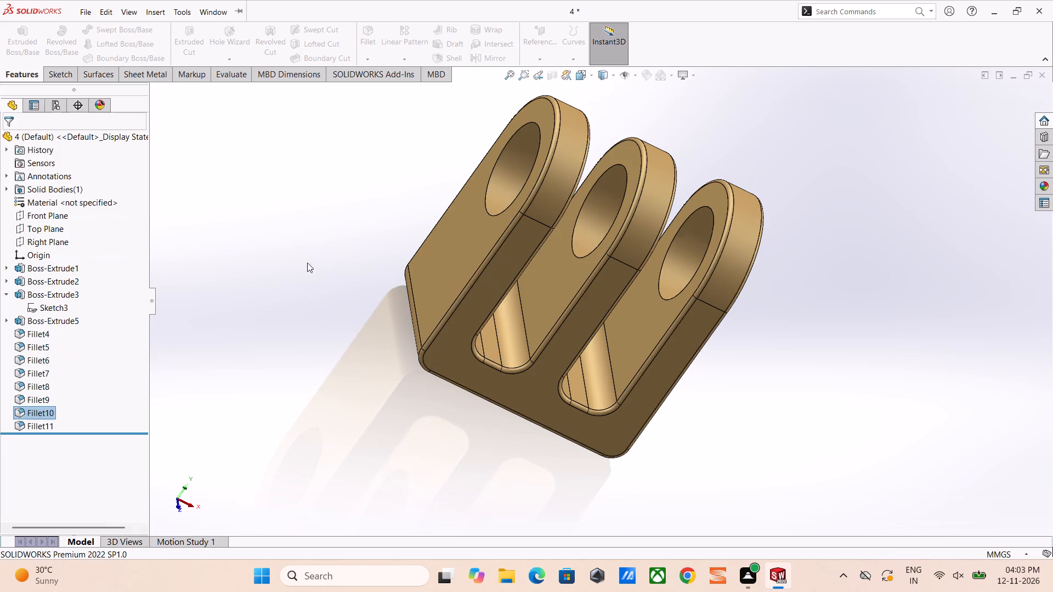
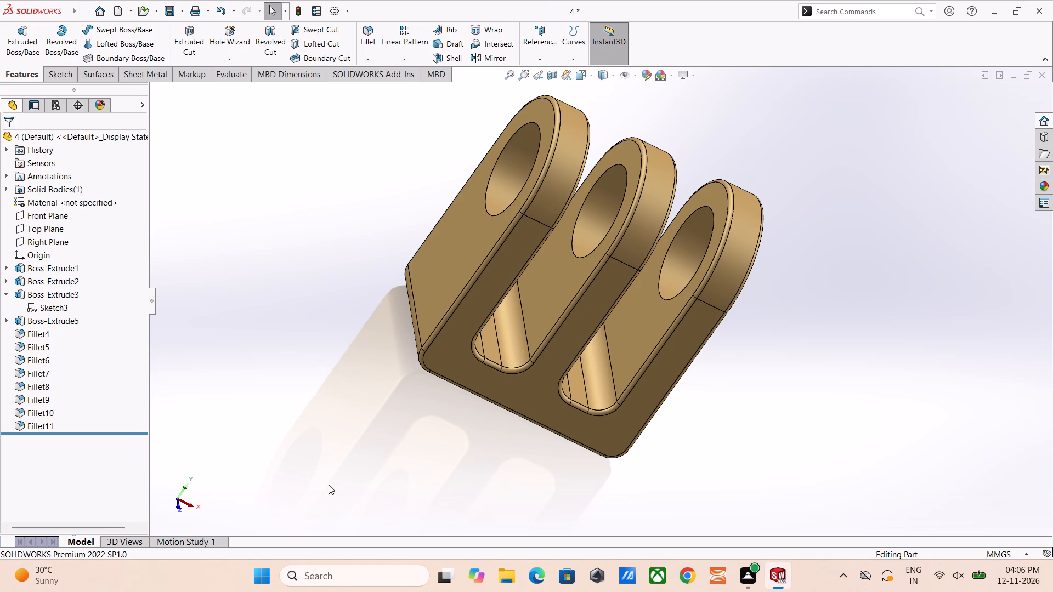
Examine the three-lug part's lugs, holes and slots from the underside and the front.
{"action": "middle_click_drag", "start_coordinate": [618, 367], "coordinate": [595, 436]}
{"action": "scroll", "coordinate": [603, 339], "scroll_direction": "down", "scroll_amount": 5}
{"action": "middle_click_drag", "start_coordinate": [639, 295], "coordinate": [579, 193]}
{"action": "scroll", "coordinate": [591, 249], "scroll_direction": "up", "scroll_amount": 7}
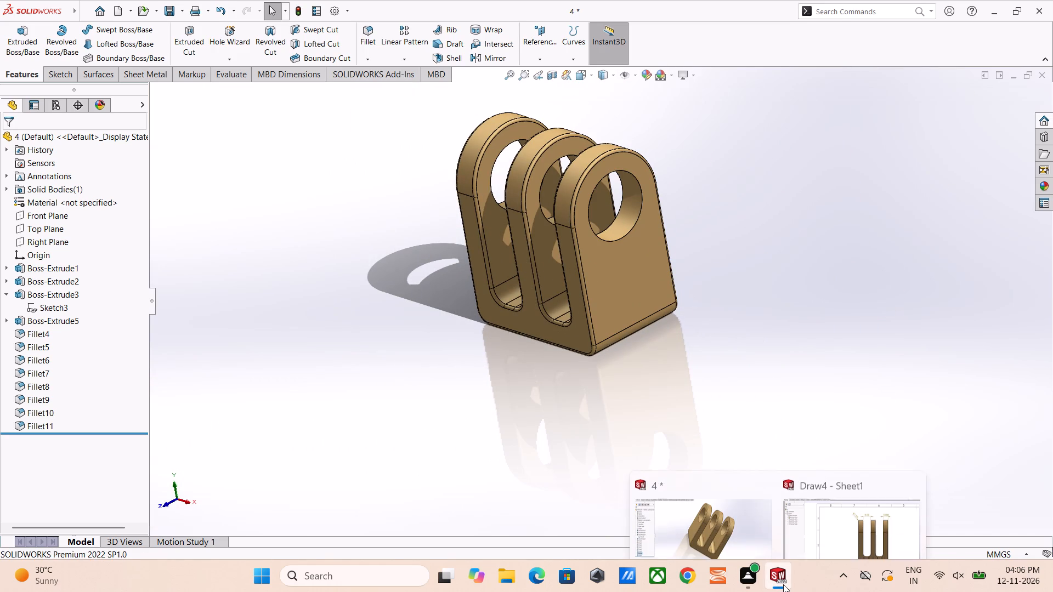
Switch to the drawing window and check the dimensions and fillet edges of the front view and the overall sheet layout.
{"action": "left_click", "coordinate": [886, 503]}
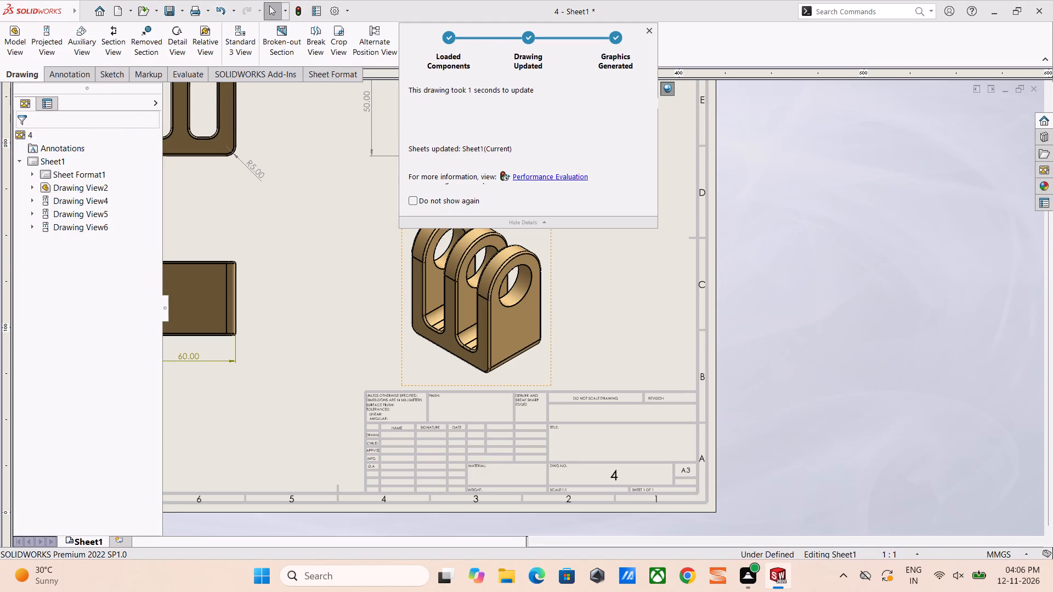
{"action": "scroll", "coordinate": [469, 300], "scroll_direction": "up", "scroll_amount": 4}
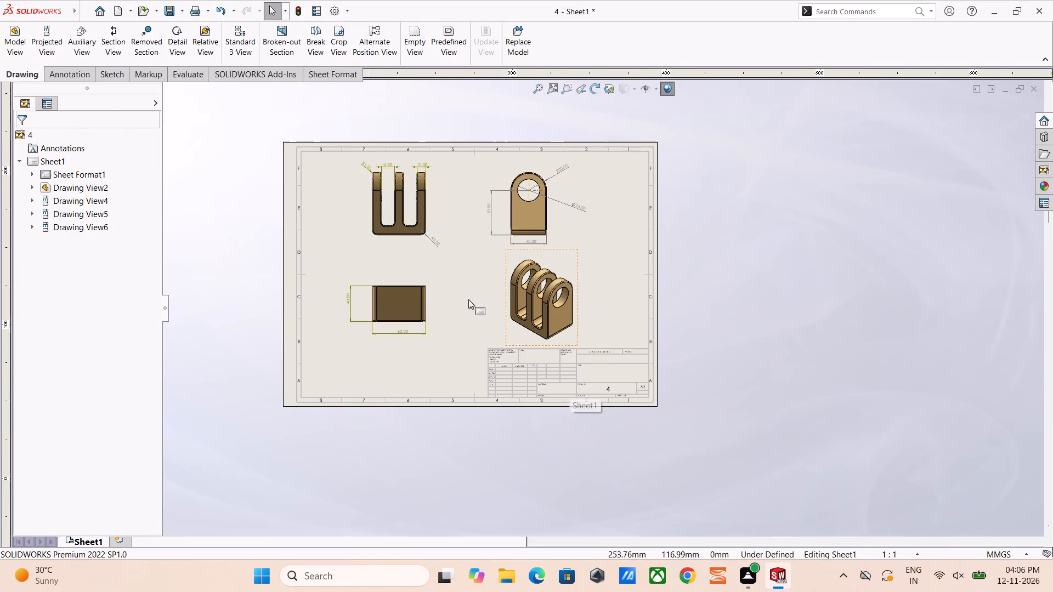
{"action": "scroll", "coordinate": [437, 202], "scroll_direction": "down", "scroll_amount": 10}
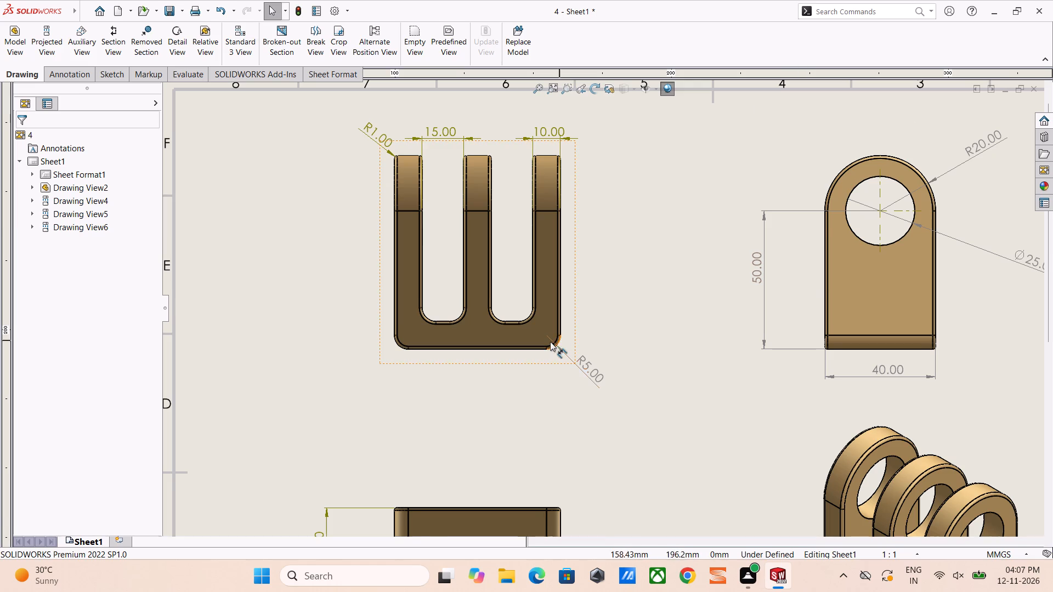
{"action": "scroll", "coordinate": [550, 341], "scroll_direction": "up", "scroll_amount": 2}
{"action": "scroll", "coordinate": [492, 238], "scroll_direction": "down", "scroll_amount": 9}
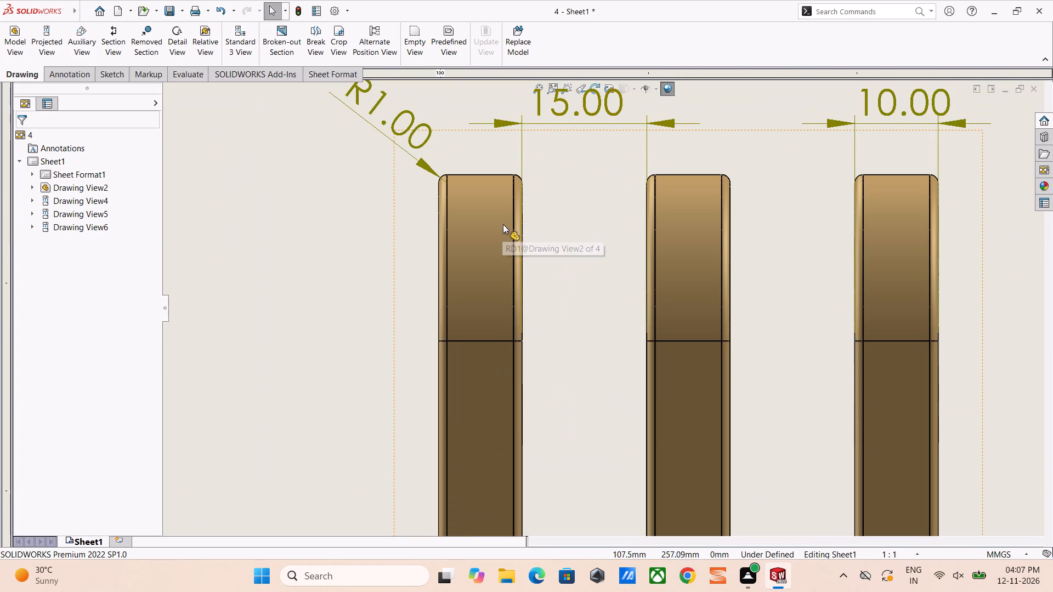
{"action": "scroll", "coordinate": [640, 360], "scroll_direction": "up", "scroll_amount": 4}
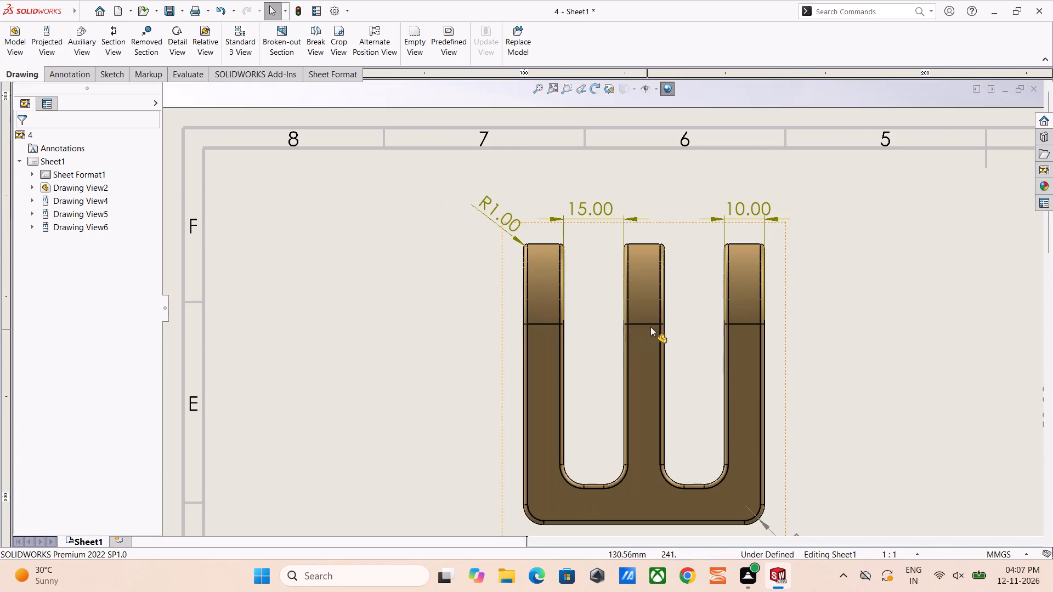
{"action": "scroll", "coordinate": [656, 322], "scroll_direction": "down", "scroll_amount": 2}
{"action": "scroll", "coordinate": [718, 324], "scroll_direction": "up", "scroll_amount": 8}
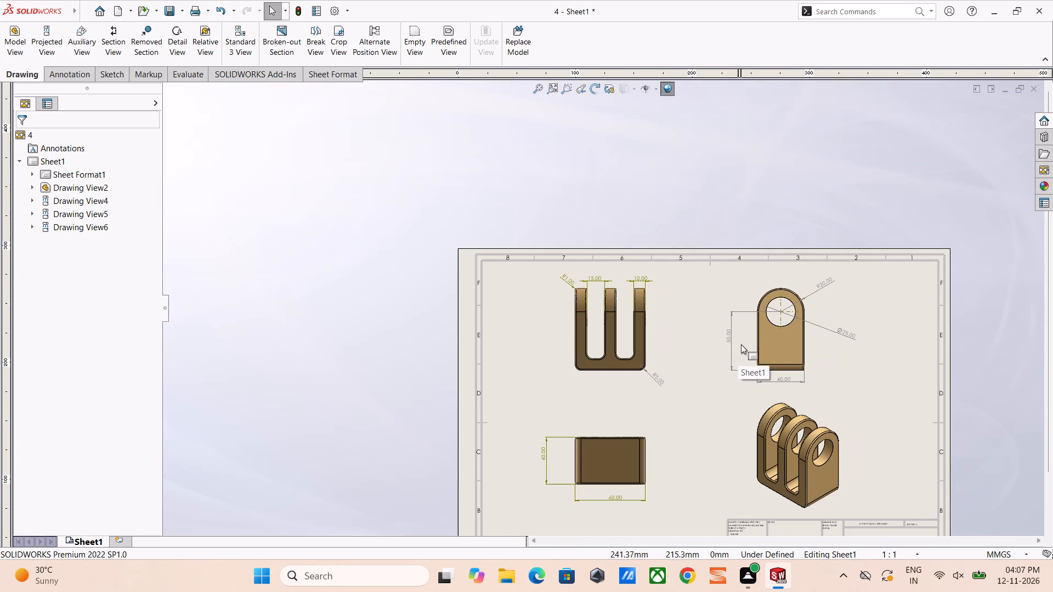
{"action": "scroll", "coordinate": [816, 439], "scroll_direction": "up", "scroll_amount": 3}
{"action": "scroll", "coordinate": [749, 438], "scroll_direction": "down", "scroll_amount": 2}
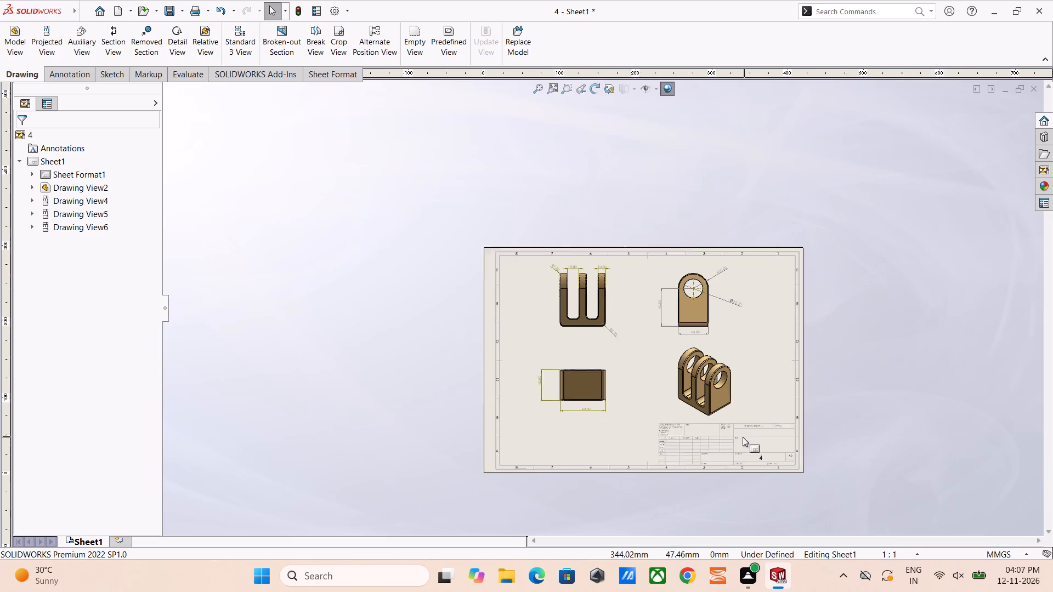
{"action": "scroll", "coordinate": [743, 437], "scroll_direction": "down", "scroll_amount": 1}
Save the drawing together with its referenced part, naming the drawing 4-views in the fuji folder.
{"action": "key", "text": "ctrl+s"}
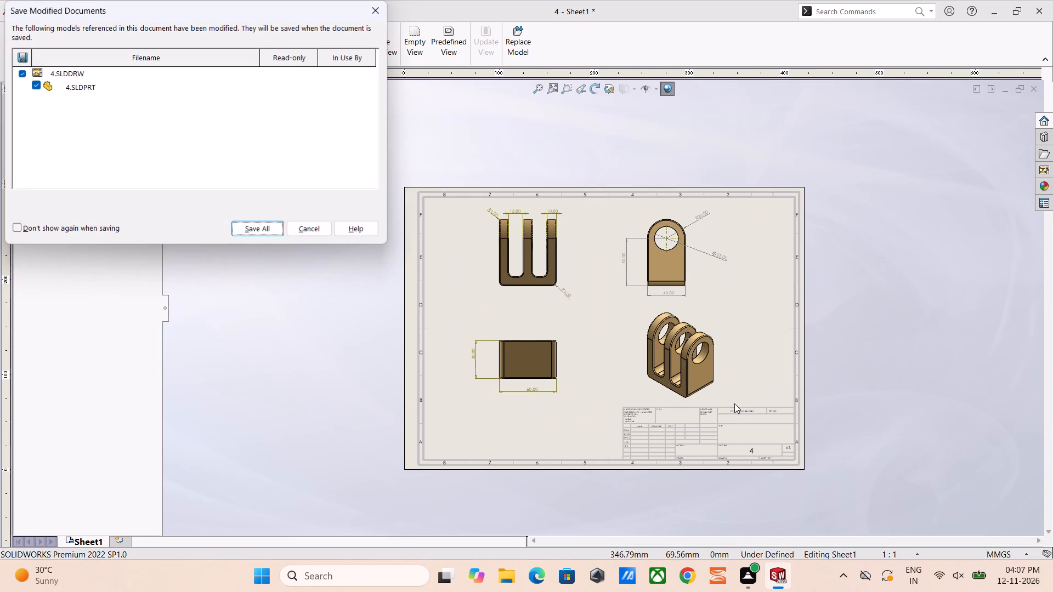
{"action": "left_click", "coordinate": [258, 231]}
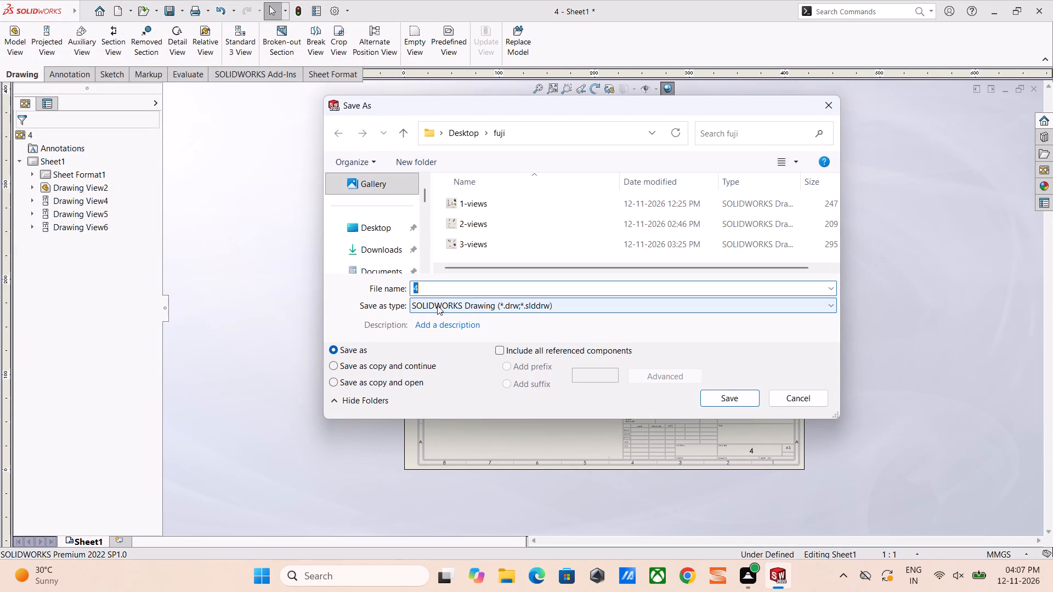
{"action": "key", "text": "Right"}
{"action": "key", "text": "minus"}
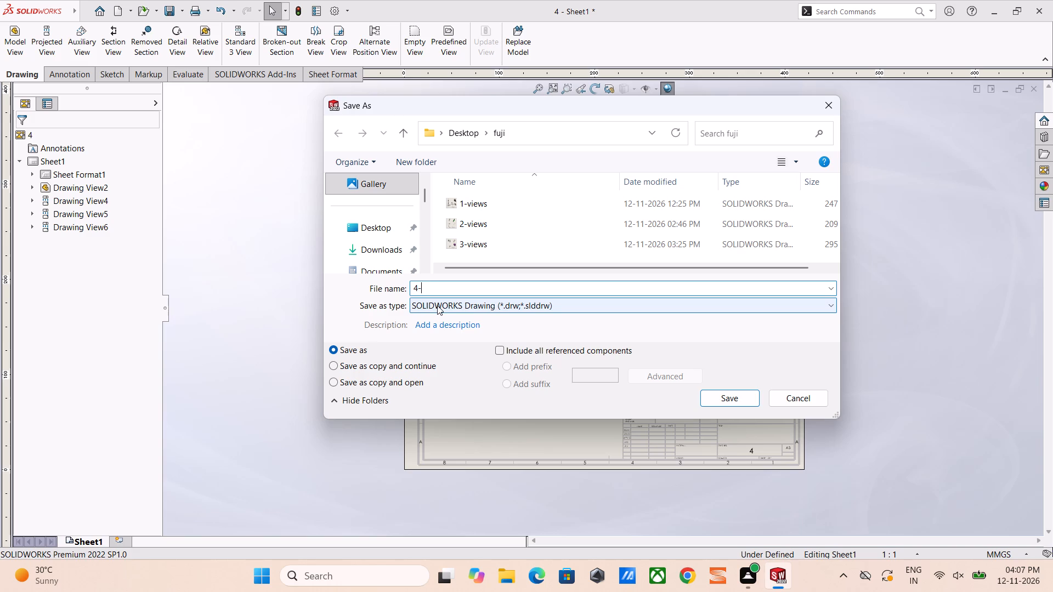
{"action": "type", "text": "views"}
{"action": "key", "text": "Return"}
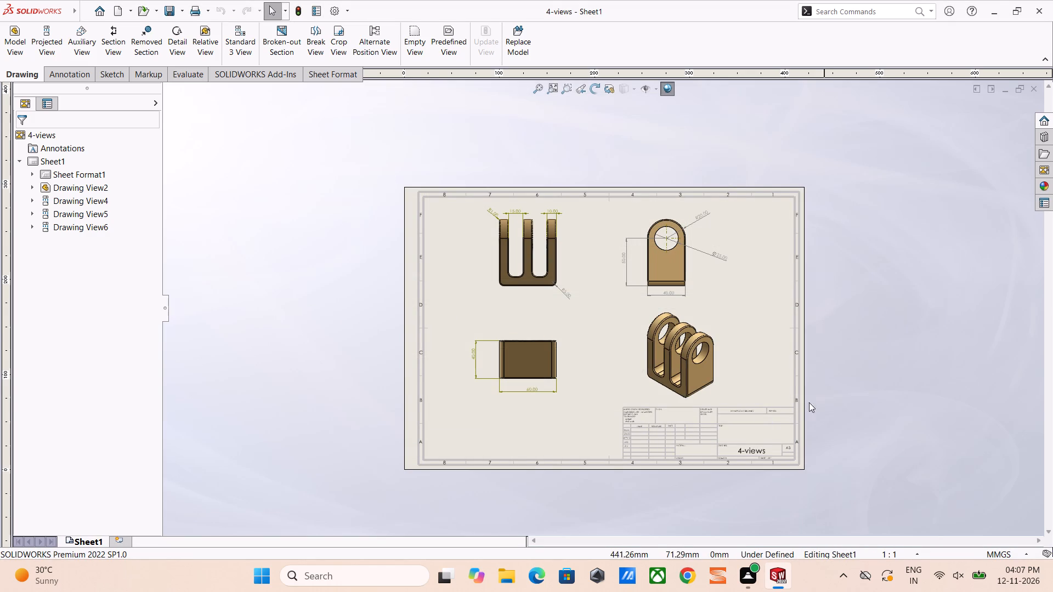
Review the saved sheet, checking the dimensions of the orthographic views and the hole edges in the isometric view.
{"action": "left_click", "coordinate": [831, 354]}
{"action": "scroll", "coordinate": [653, 358], "scroll_direction": "down", "scroll_amount": 3}
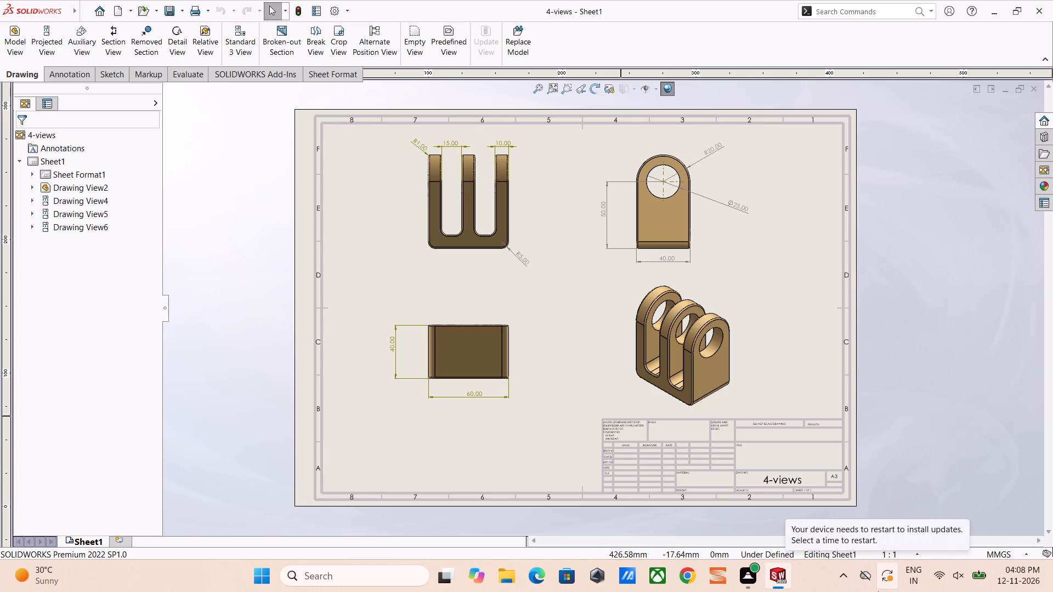
{"action": "left_click", "coordinate": [875, 300]}
{"action": "scroll", "coordinate": [596, 283], "scroll_direction": "up", "scroll_amount": 3}
{"action": "scroll", "coordinate": [578, 257], "scroll_direction": "down", "scroll_amount": 3}
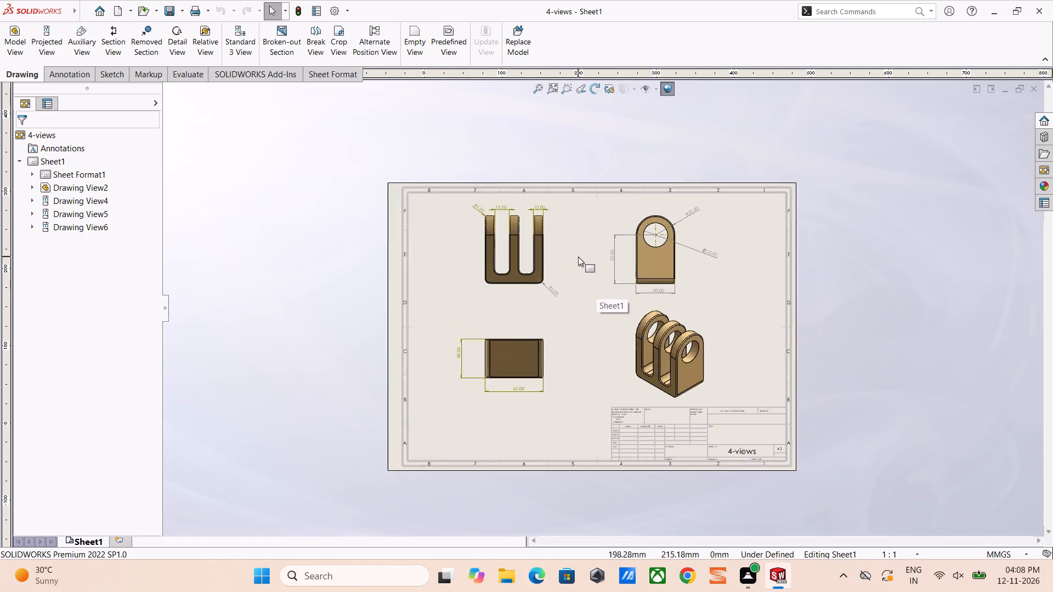
{"action": "scroll", "coordinate": [578, 257], "scroll_direction": "down", "scroll_amount": 3}
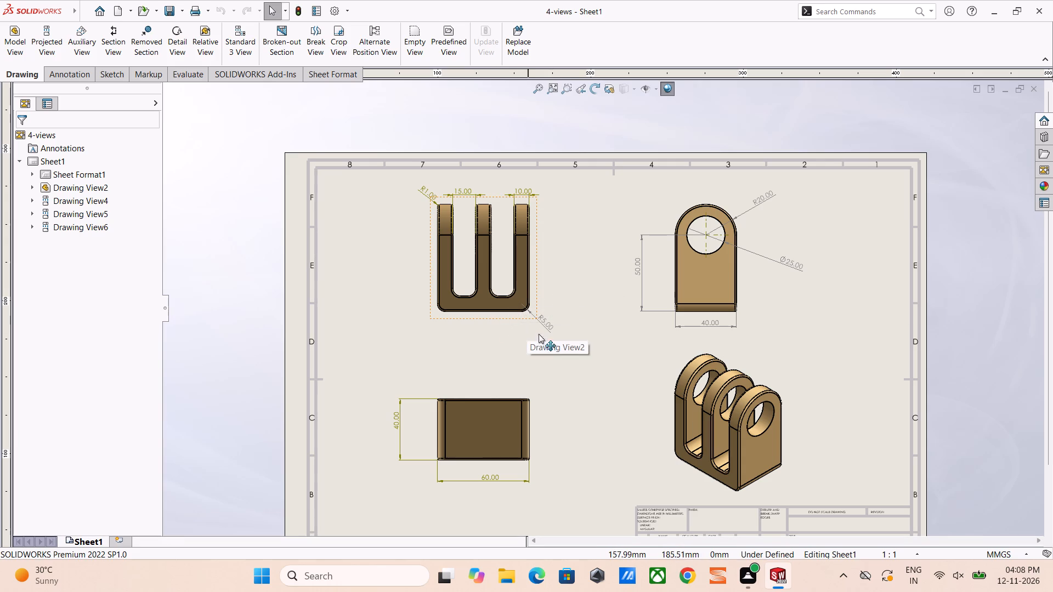
{"action": "scroll", "coordinate": [706, 288], "scroll_direction": "down", "scroll_amount": 2}
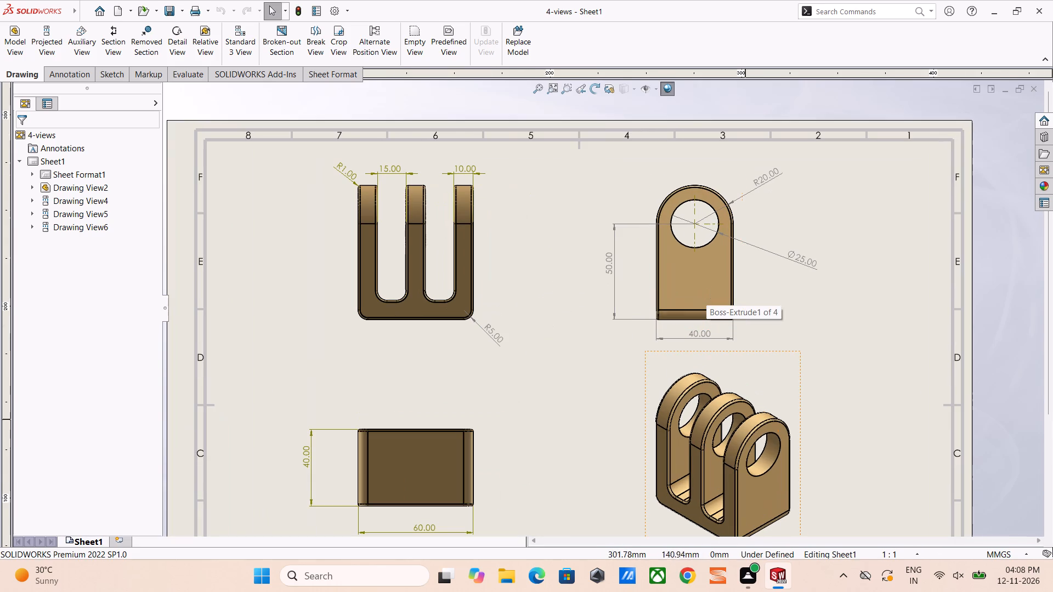
{"action": "scroll", "coordinate": [694, 441], "scroll_direction": "down", "scroll_amount": 5}
{"action": "scroll", "coordinate": [657, 360], "scroll_direction": "down", "scroll_amount": 5}
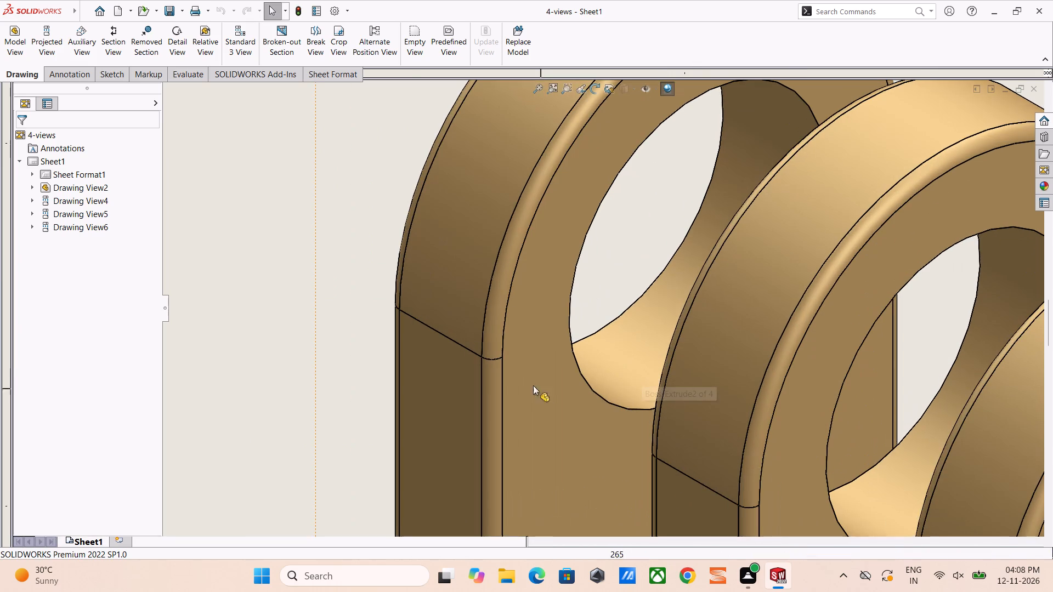
{"action": "scroll", "coordinate": [476, 337], "scroll_direction": "up", "scroll_amount": 12}
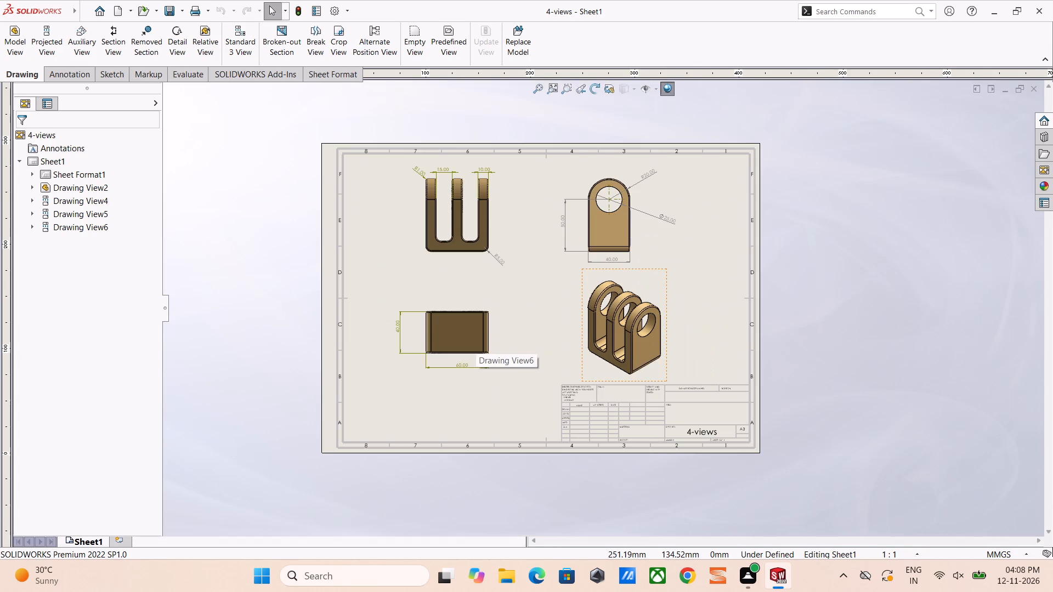
{"action": "left_click", "coordinate": [823, 341]}
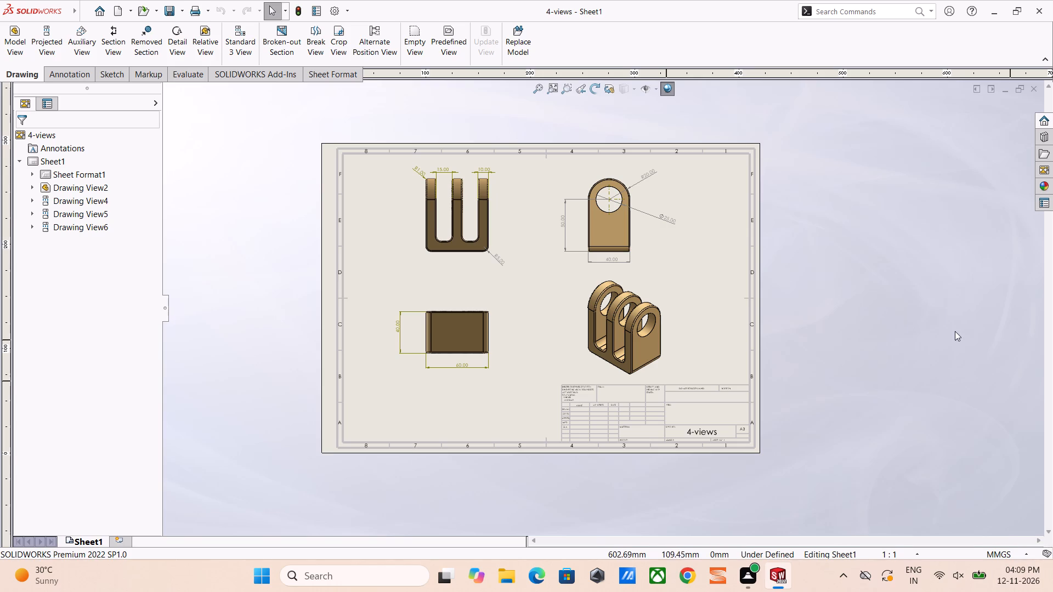
{"action": "scroll", "coordinate": [761, 254], "scroll_direction": "down", "scroll_amount": 4}
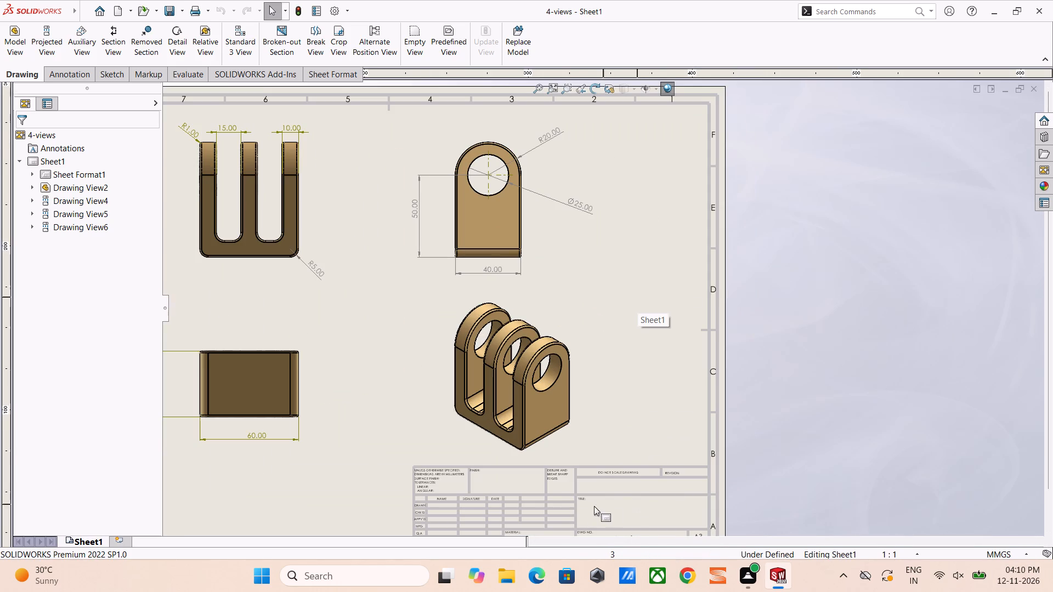
{"action": "scroll", "coordinate": [452, 321], "scroll_direction": "down", "scroll_amount": 5}
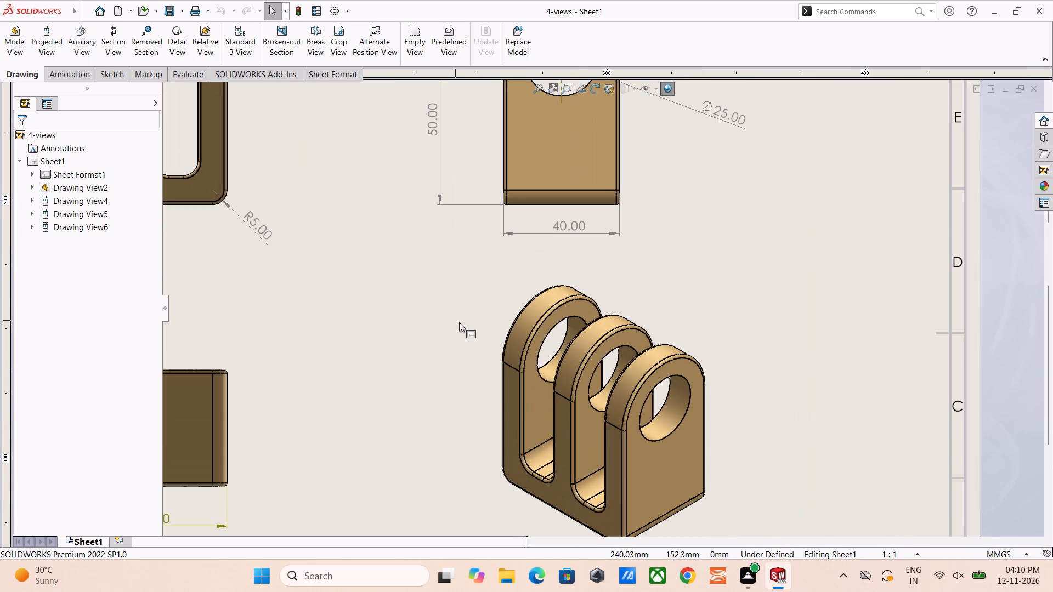
{"action": "scroll", "coordinate": [507, 296], "scroll_direction": "up", "scroll_amount": 4}
{"action": "scroll", "coordinate": [601, 287], "scroll_direction": "up", "scroll_amount": 4}
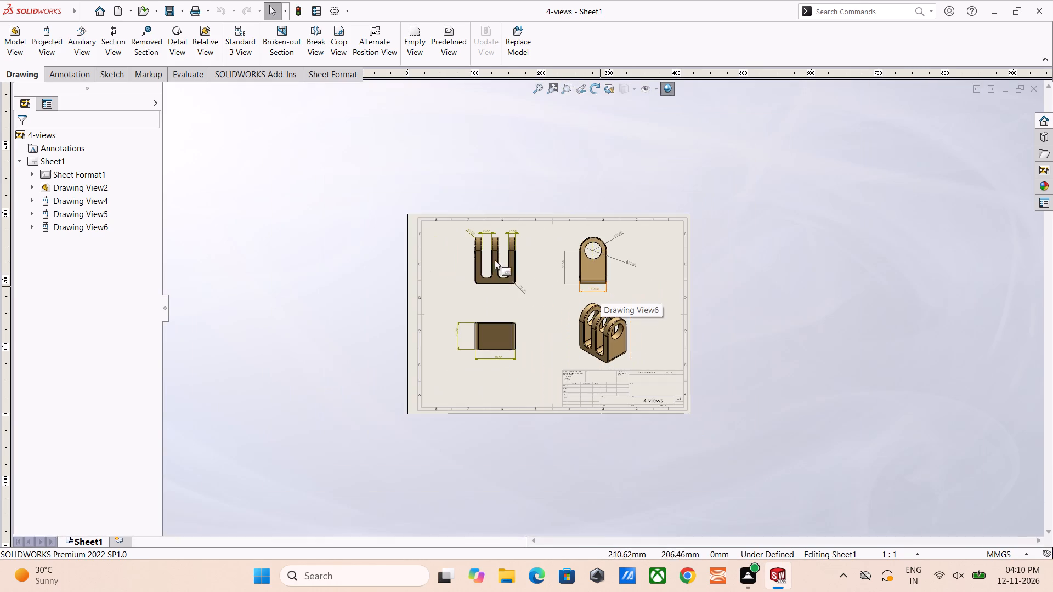
{"action": "scroll", "coordinate": [485, 273], "scroll_direction": "down", "scroll_amount": 4}
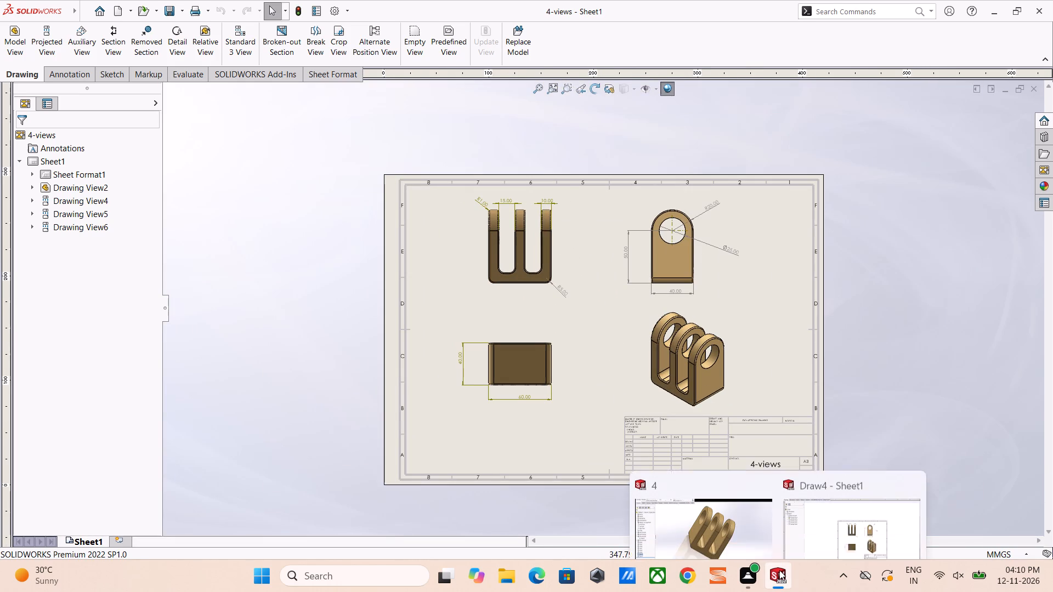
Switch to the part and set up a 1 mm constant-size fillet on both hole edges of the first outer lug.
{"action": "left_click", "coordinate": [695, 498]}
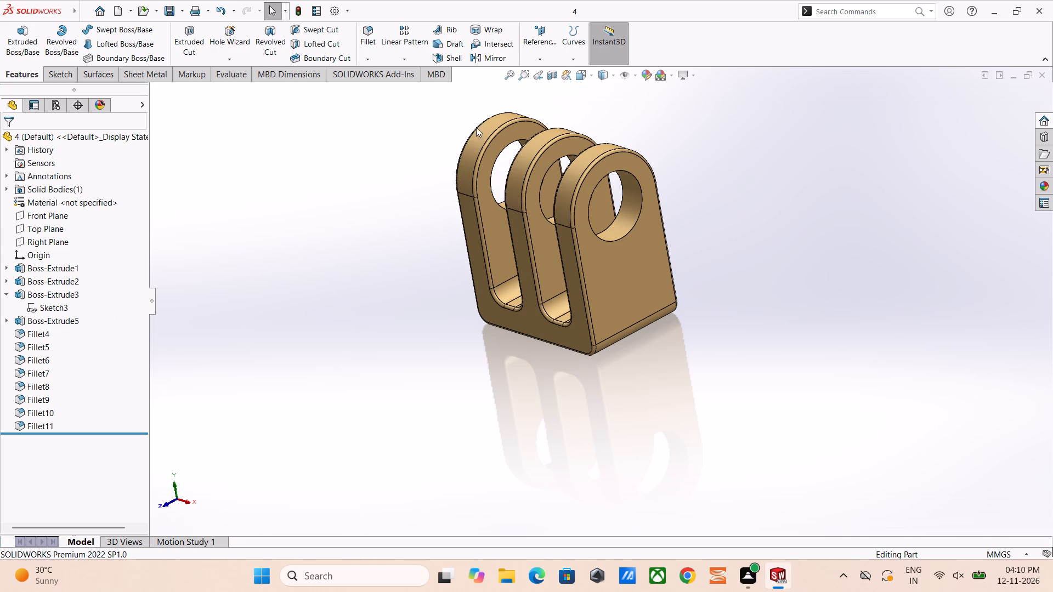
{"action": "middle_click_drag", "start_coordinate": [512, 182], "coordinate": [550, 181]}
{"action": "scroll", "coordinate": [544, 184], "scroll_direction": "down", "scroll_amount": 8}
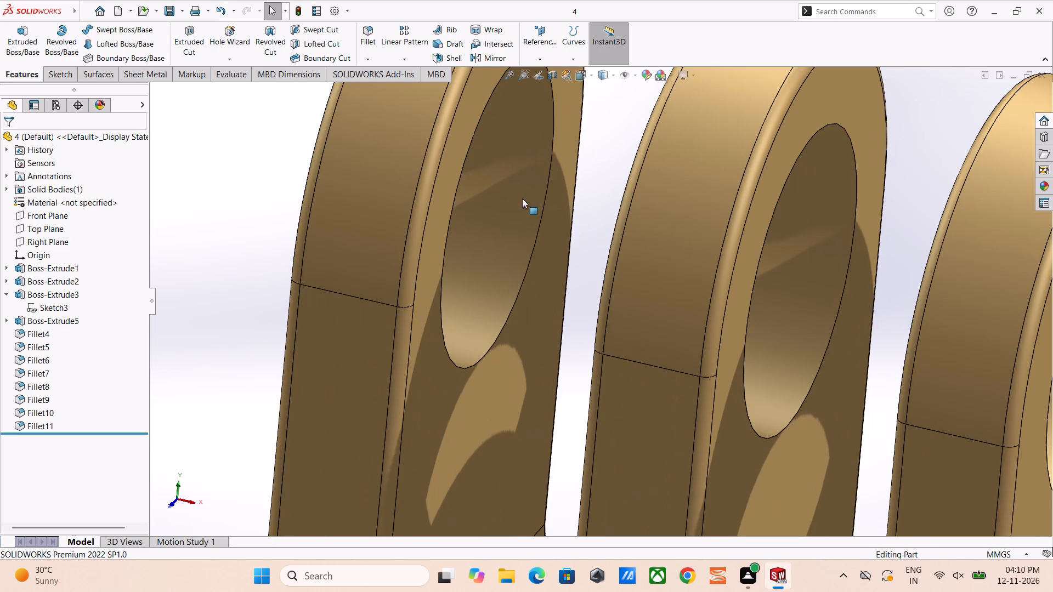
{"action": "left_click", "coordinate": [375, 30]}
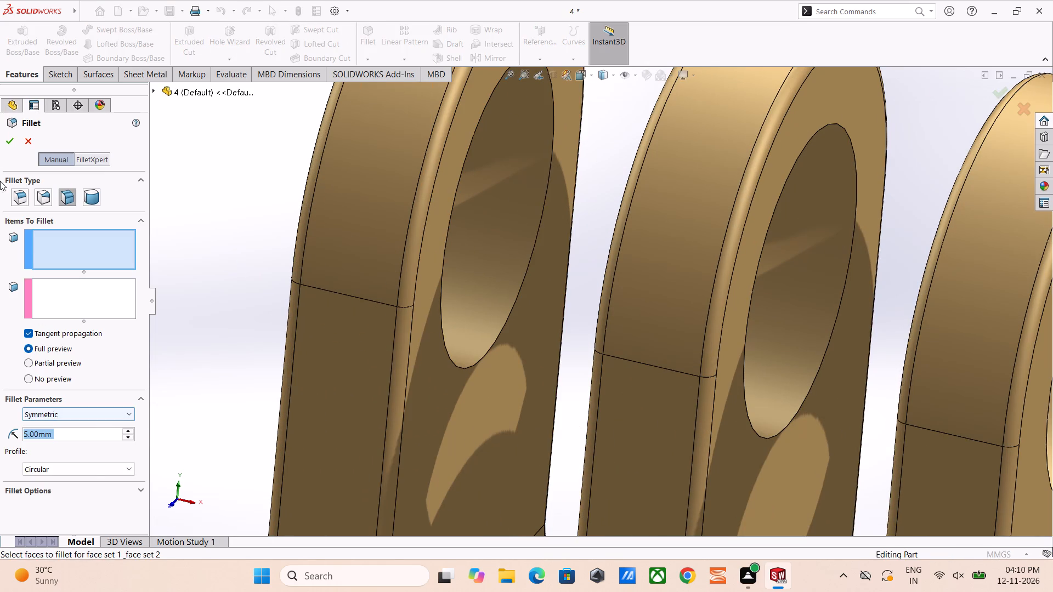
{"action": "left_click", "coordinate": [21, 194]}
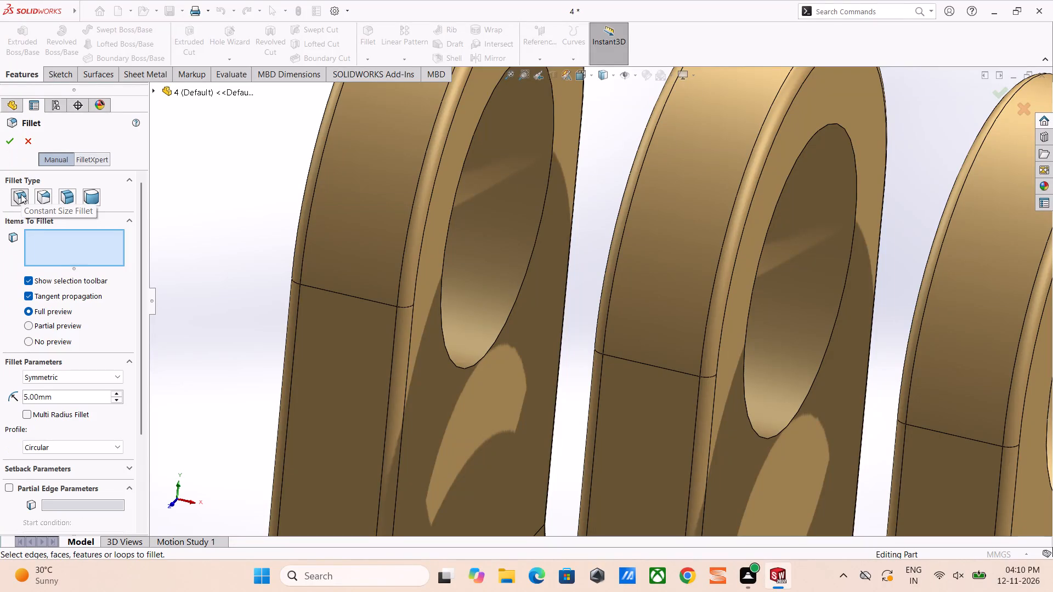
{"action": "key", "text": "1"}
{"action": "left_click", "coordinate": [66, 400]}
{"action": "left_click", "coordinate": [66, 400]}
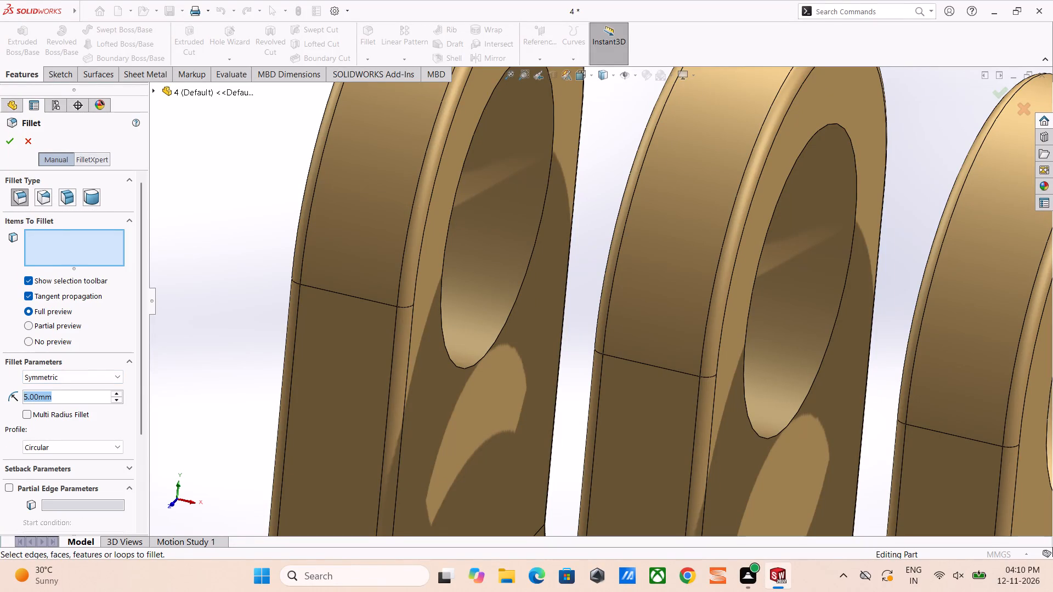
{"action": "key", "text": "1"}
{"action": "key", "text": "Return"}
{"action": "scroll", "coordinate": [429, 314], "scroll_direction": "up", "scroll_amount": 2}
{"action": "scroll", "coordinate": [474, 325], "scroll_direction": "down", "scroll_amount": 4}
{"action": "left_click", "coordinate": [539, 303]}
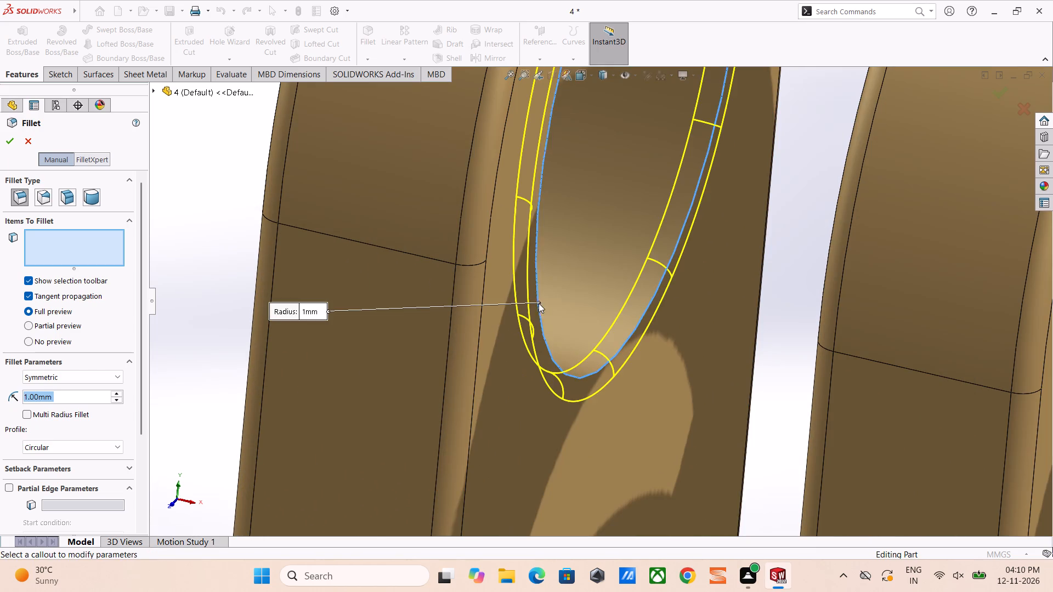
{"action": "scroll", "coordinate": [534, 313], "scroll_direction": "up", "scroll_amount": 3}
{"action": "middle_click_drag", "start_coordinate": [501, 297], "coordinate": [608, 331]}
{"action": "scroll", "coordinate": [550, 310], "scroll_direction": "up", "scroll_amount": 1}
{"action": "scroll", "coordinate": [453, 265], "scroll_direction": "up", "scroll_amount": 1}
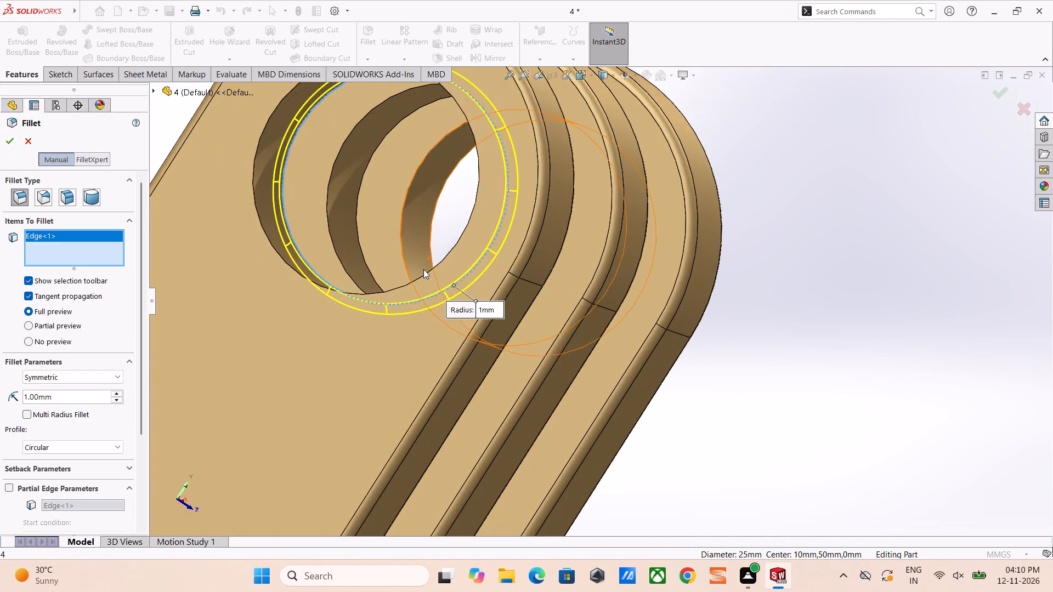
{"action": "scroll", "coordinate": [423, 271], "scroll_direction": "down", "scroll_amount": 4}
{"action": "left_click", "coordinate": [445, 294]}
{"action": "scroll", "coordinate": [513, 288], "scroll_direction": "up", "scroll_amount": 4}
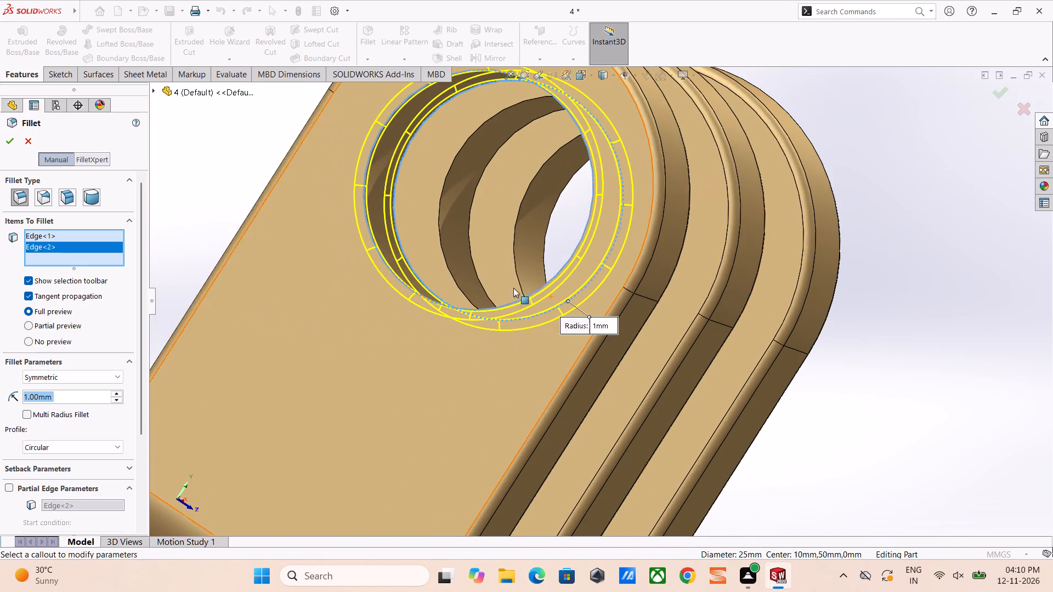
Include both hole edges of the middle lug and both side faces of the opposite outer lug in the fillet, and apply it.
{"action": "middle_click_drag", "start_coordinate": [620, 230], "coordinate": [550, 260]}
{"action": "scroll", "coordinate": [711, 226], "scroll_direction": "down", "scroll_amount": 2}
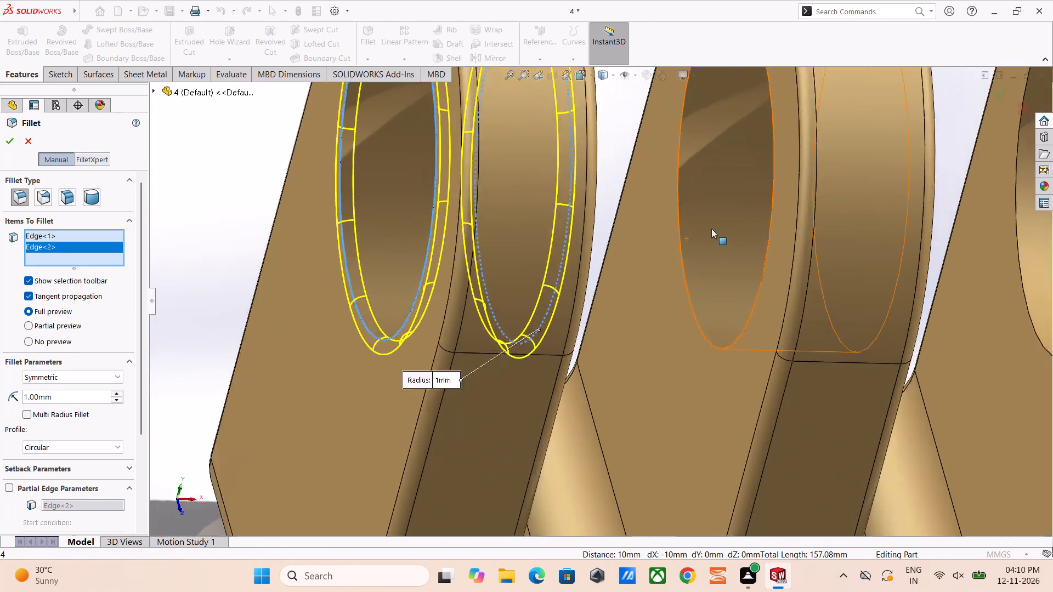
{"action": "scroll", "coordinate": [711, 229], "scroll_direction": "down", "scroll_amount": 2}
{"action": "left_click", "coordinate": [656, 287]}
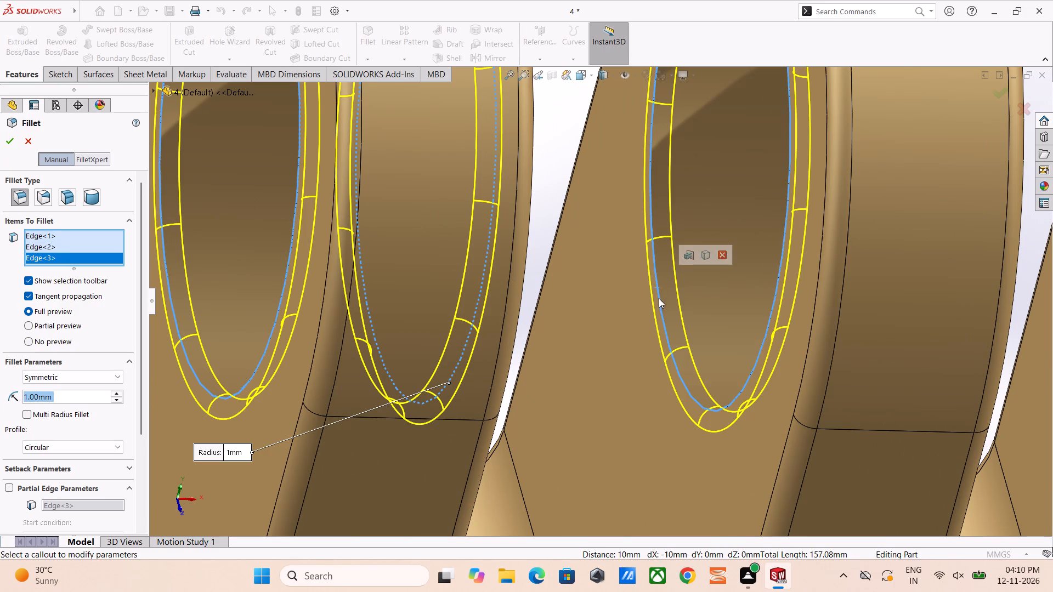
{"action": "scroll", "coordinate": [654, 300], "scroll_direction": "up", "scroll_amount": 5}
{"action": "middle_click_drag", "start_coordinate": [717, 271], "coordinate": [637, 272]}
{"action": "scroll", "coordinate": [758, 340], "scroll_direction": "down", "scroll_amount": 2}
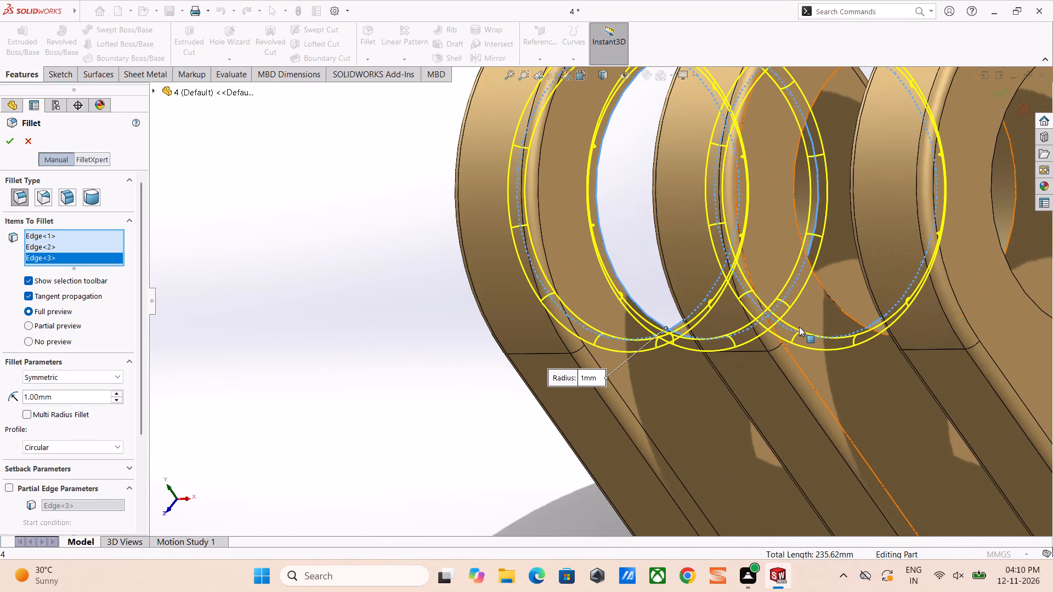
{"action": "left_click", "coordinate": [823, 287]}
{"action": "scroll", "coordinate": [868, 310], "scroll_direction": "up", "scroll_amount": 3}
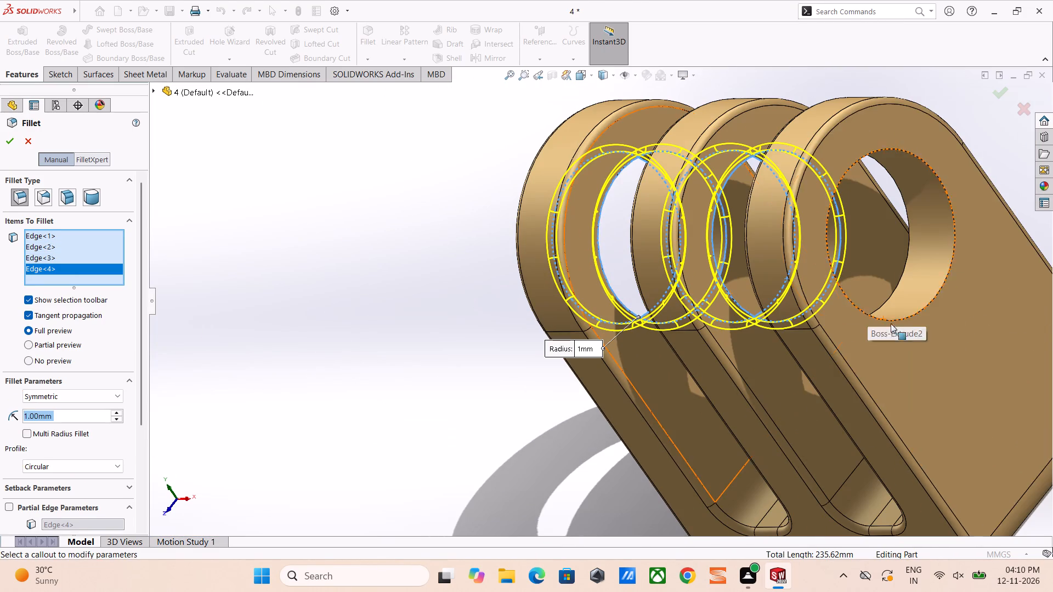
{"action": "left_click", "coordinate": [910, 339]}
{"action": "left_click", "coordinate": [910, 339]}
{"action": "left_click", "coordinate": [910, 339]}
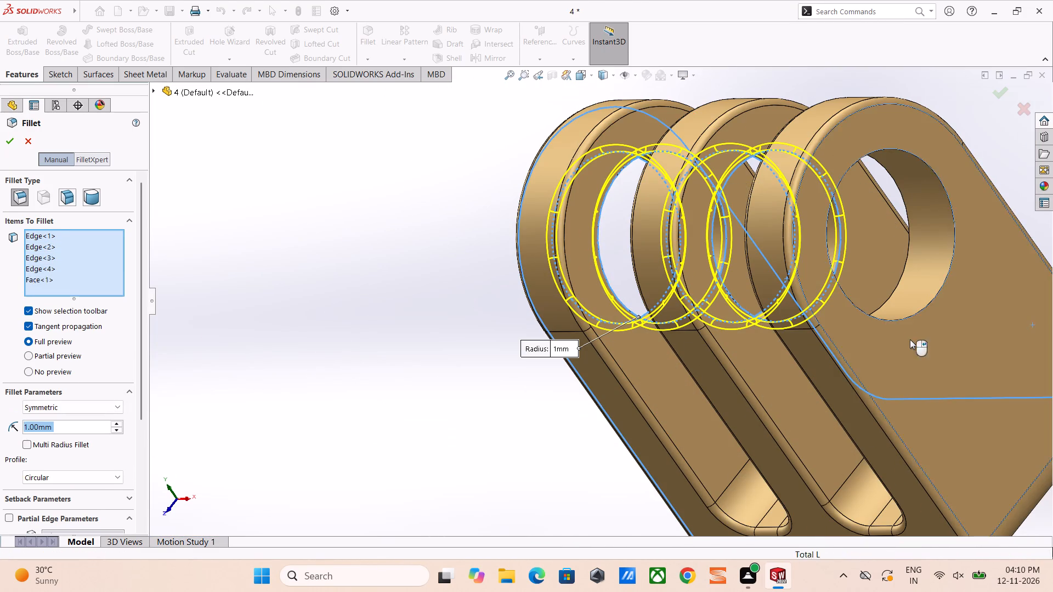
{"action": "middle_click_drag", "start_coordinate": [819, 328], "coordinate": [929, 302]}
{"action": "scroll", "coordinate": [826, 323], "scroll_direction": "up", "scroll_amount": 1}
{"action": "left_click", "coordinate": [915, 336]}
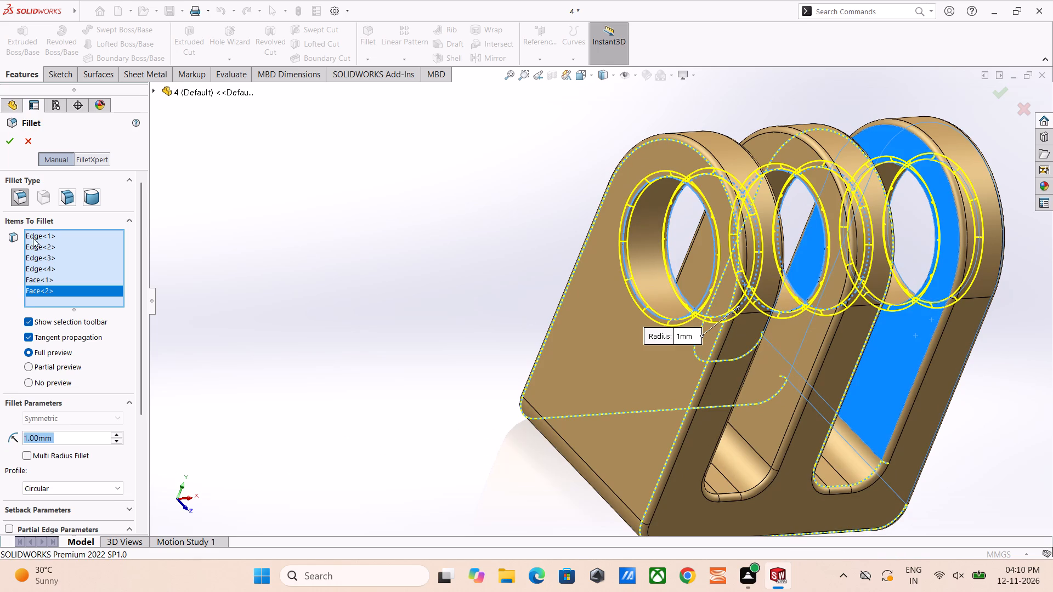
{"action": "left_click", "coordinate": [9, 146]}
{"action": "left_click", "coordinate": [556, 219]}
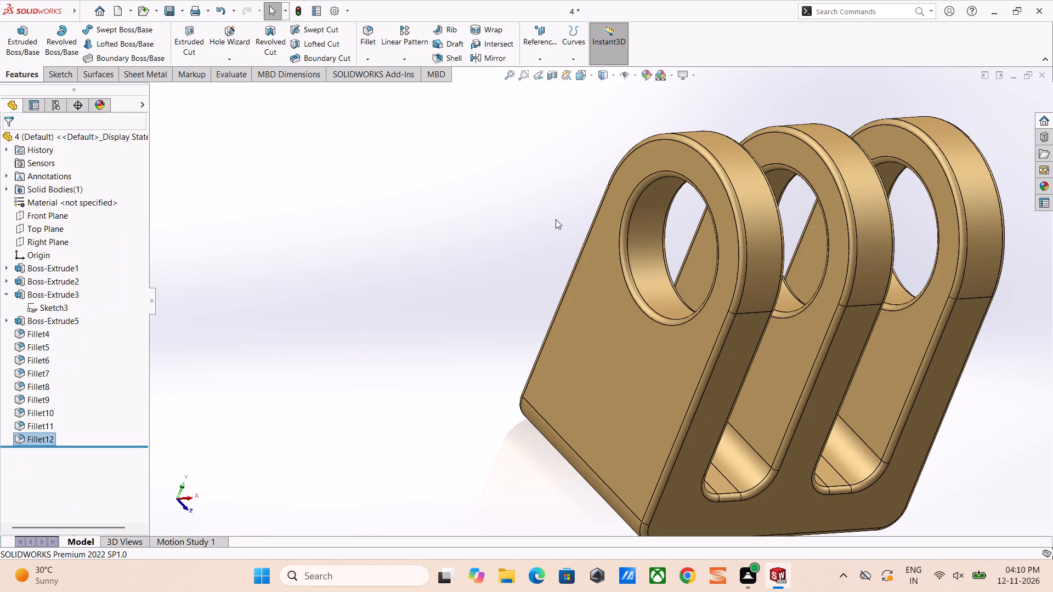
Save the part with its hole-edge fillets.
{"action": "middle_click_drag", "start_coordinate": [1036, 207], "coordinate": [910, 217]}
{"action": "middle_click_drag", "start_coordinate": [860, 329], "coordinate": [789, 340]}
{"action": "scroll", "coordinate": [789, 340], "scroll_direction": "up", "scroll_amount": 1}
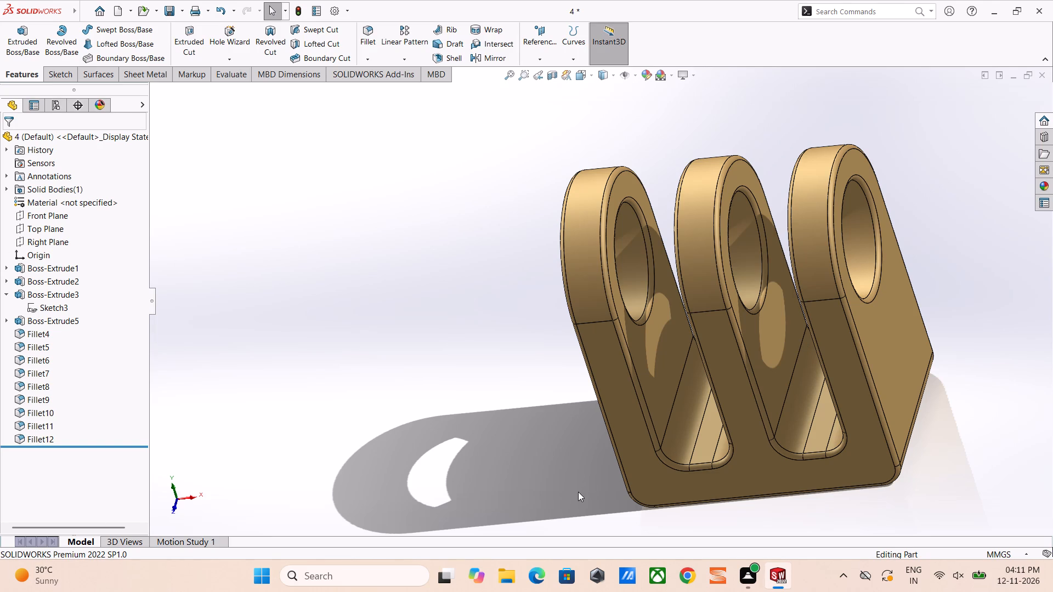
{"action": "key", "text": "ctrl+s"}
{"action": "key", "text": "ctrl+s"}
Switch to the 4-views drawing and check the hole edges in the isometric view.
{"action": "left_click", "coordinate": [838, 499]}
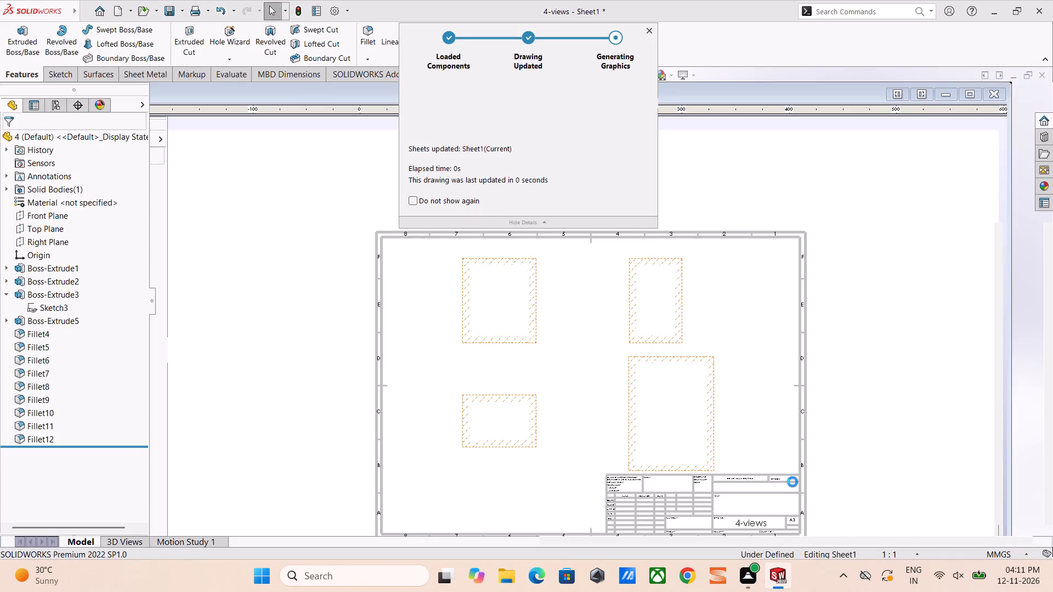
{"action": "scroll", "coordinate": [678, 361], "scroll_direction": "down", "scroll_amount": 5}
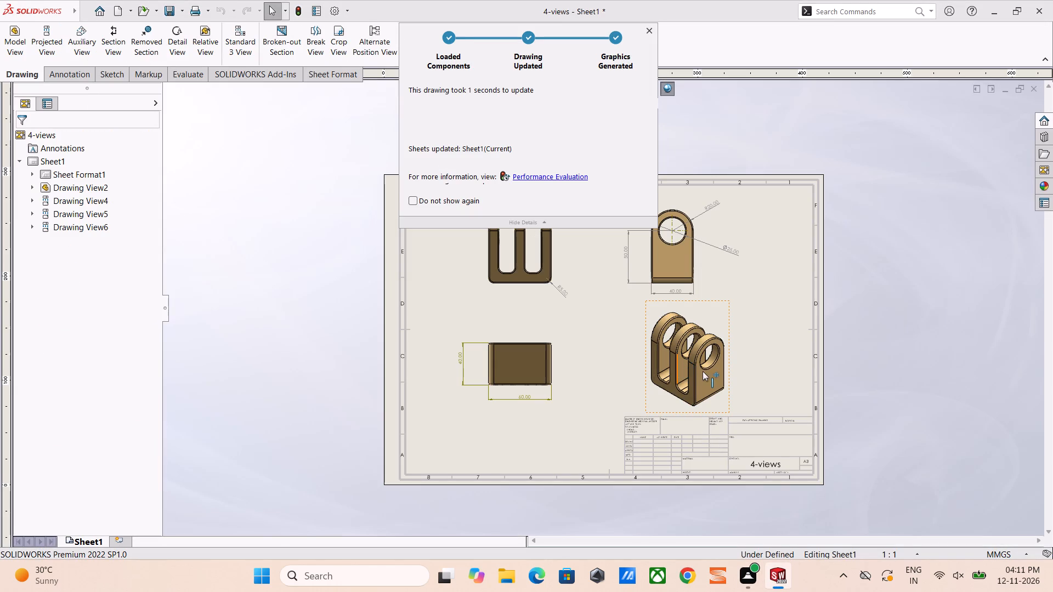
{"action": "scroll", "coordinate": [710, 383], "scroll_direction": "down", "scroll_amount": 4}
{"action": "scroll", "coordinate": [711, 346], "scroll_direction": "up", "scroll_amount": 3}
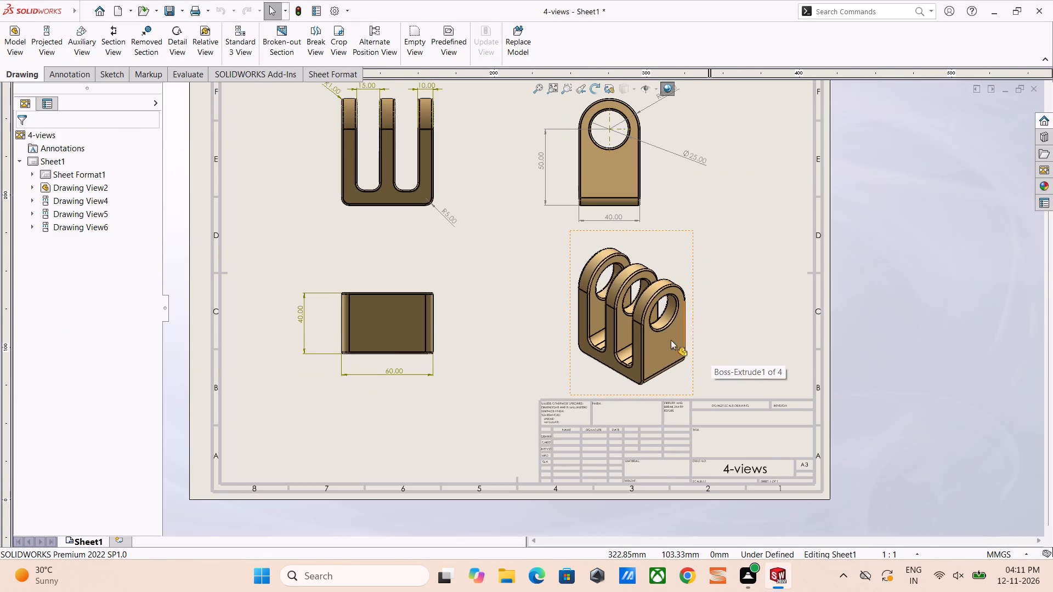
{"action": "scroll", "coordinate": [547, 181], "scroll_direction": "down", "scroll_amount": 2}
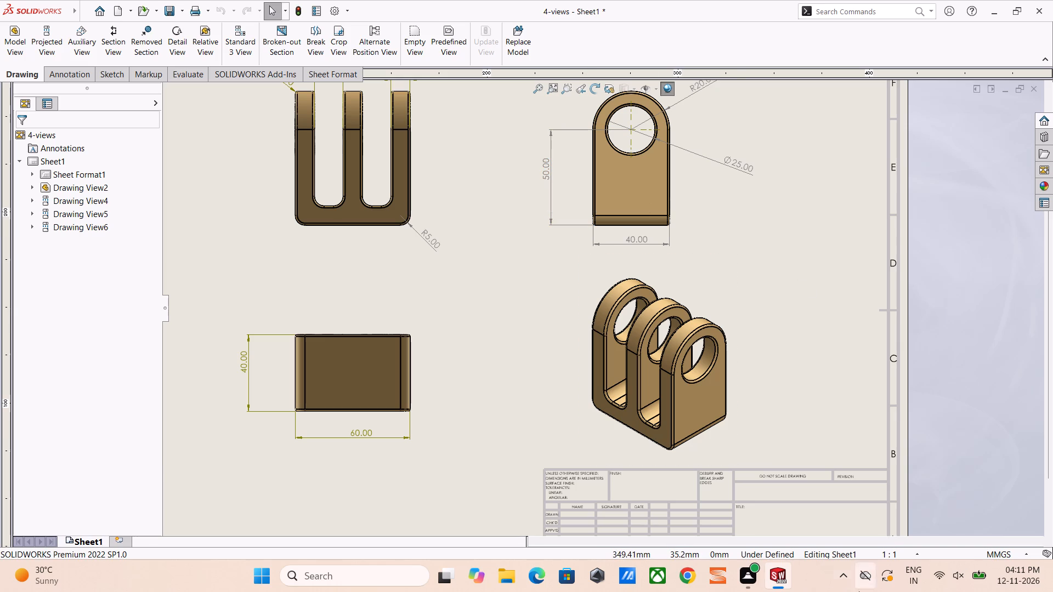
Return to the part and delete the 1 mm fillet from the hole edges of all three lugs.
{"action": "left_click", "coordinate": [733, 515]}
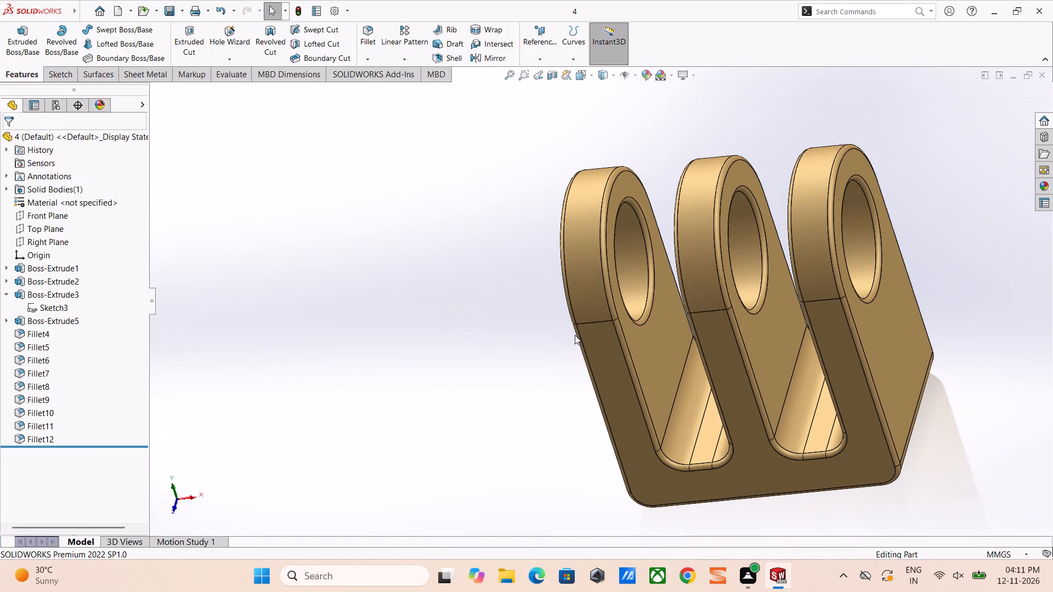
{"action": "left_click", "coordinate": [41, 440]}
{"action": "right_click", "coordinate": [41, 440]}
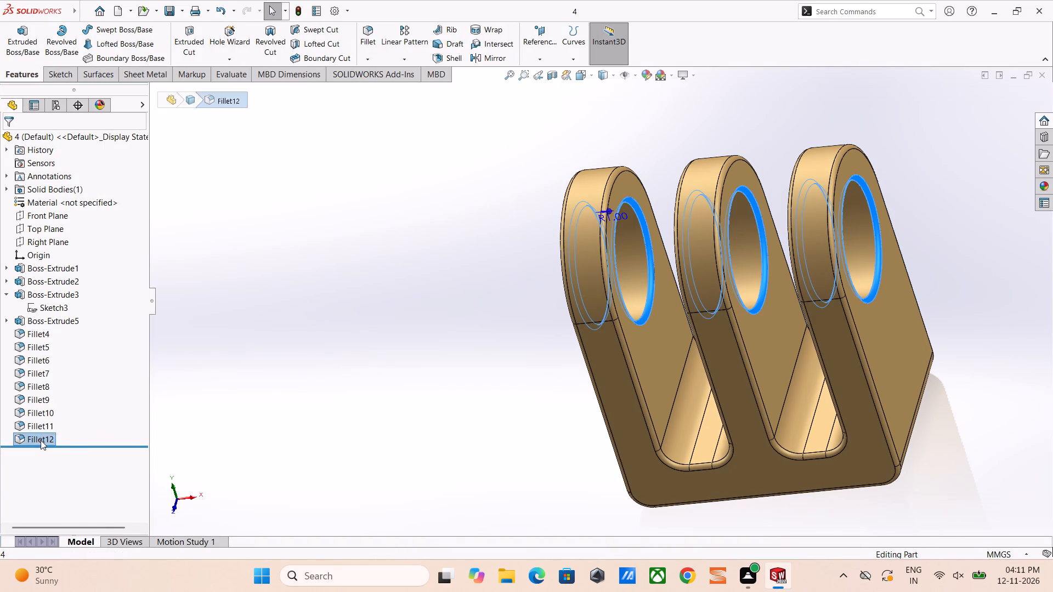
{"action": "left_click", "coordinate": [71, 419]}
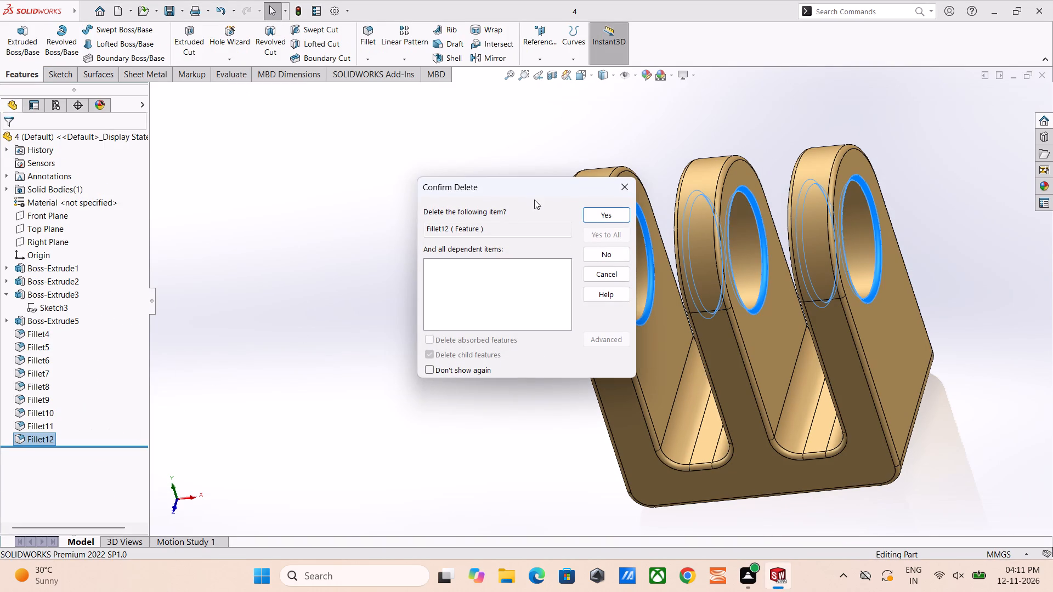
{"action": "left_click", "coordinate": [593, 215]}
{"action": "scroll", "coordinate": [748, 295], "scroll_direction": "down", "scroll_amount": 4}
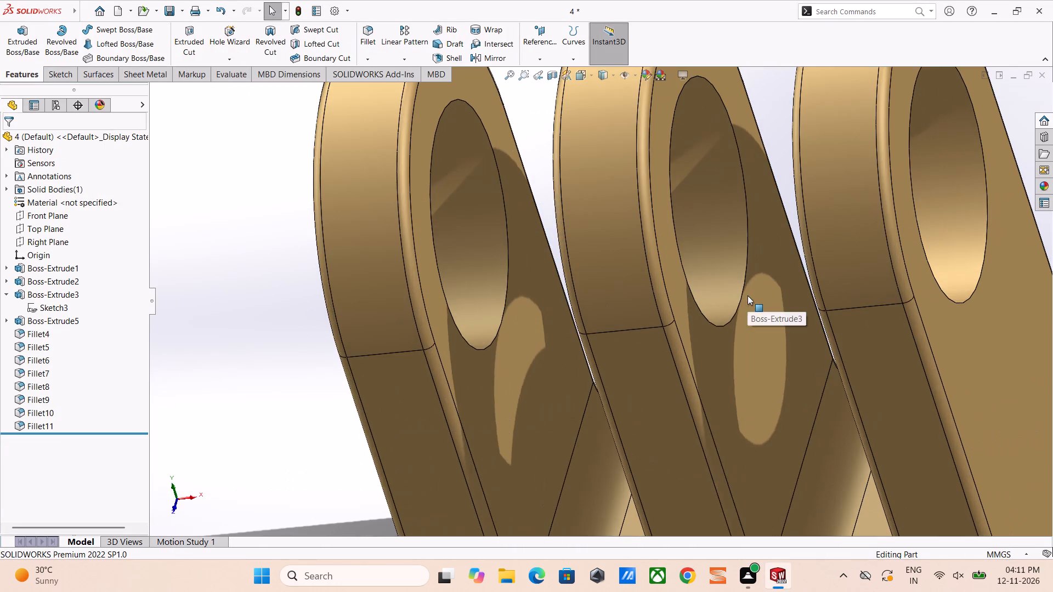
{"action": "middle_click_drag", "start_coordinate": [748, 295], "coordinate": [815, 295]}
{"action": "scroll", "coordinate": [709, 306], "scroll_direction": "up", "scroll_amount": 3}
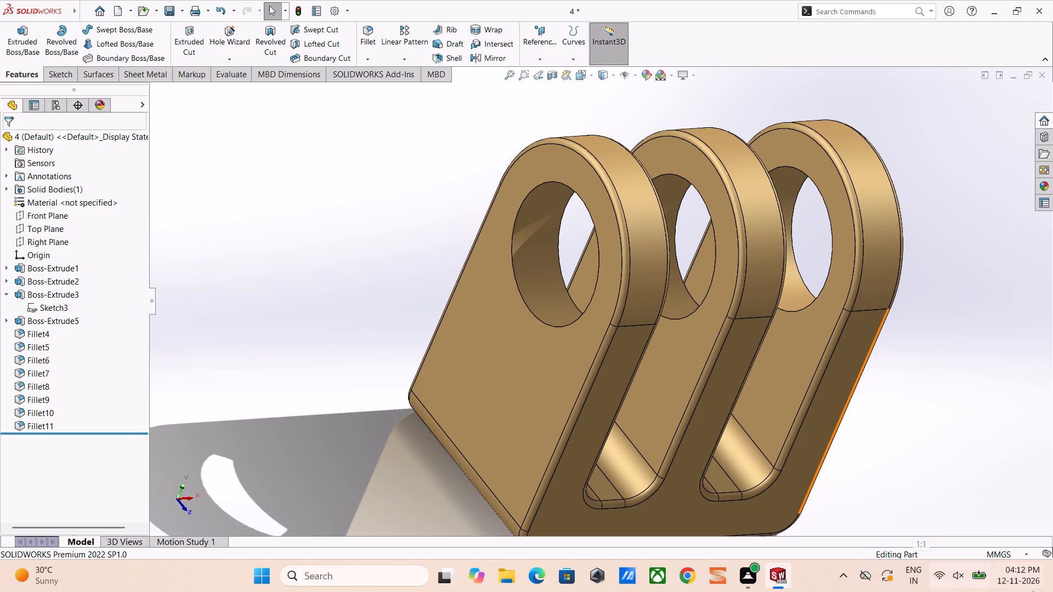
Switch to Armoury Crate and check the system usage and fan readings.
{"action": "left_click", "coordinate": [597, 577]}
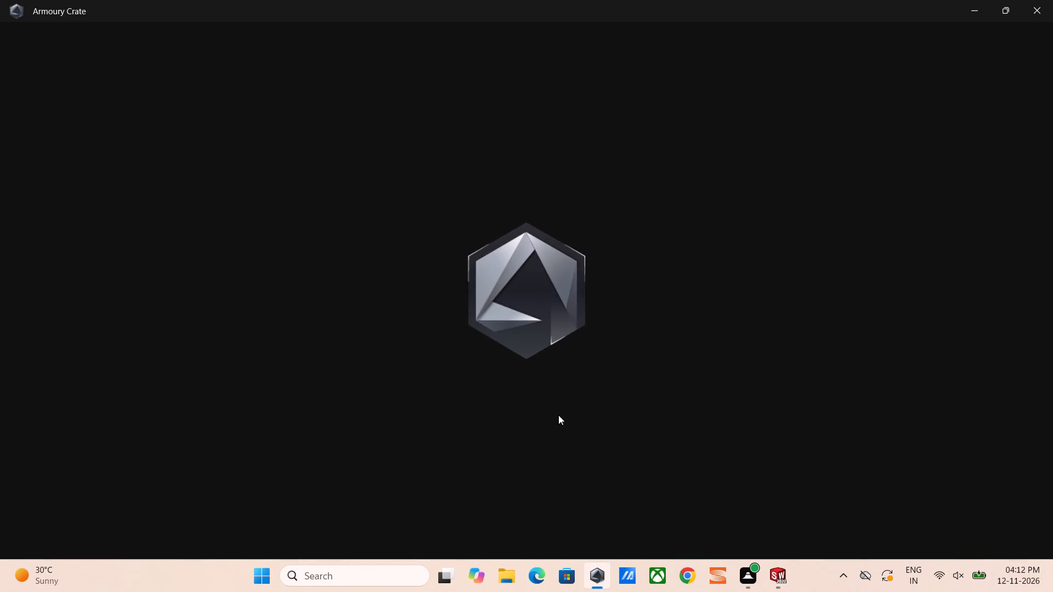
{"action": "left_click", "coordinate": [706, 340]}
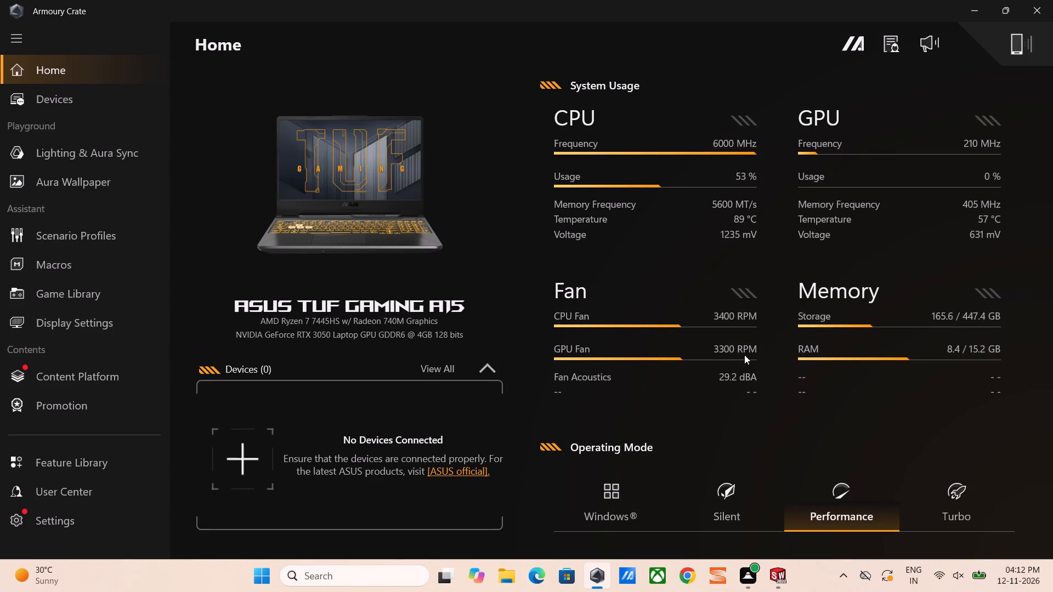
{"action": "left_click", "coordinate": [744, 355]}
{"action": "left_click", "coordinate": [726, 320]}
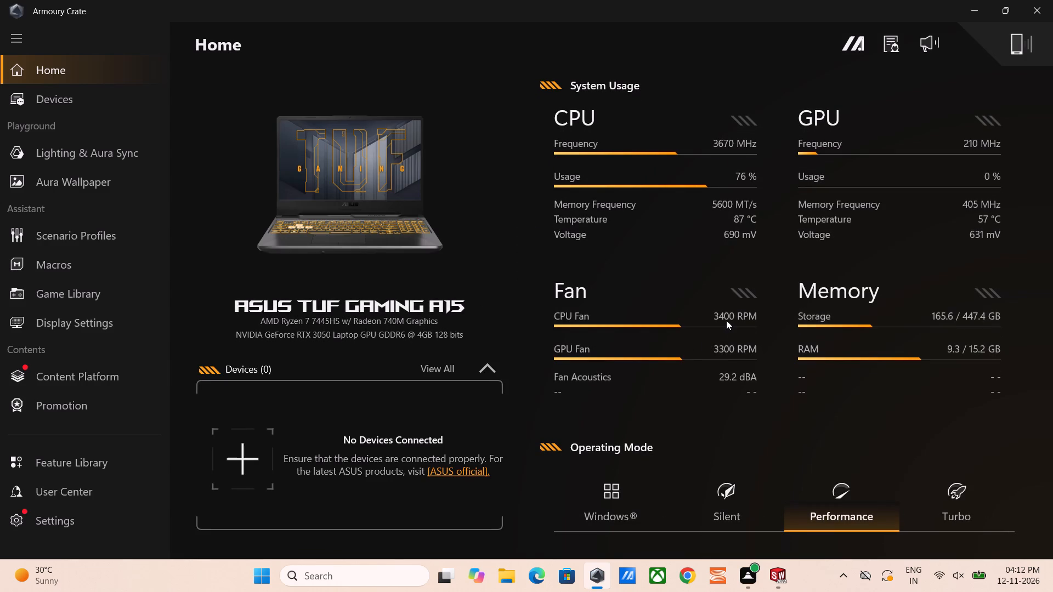
{"action": "left_click", "coordinate": [740, 310]}
{"action": "left_click", "coordinate": [731, 372]}
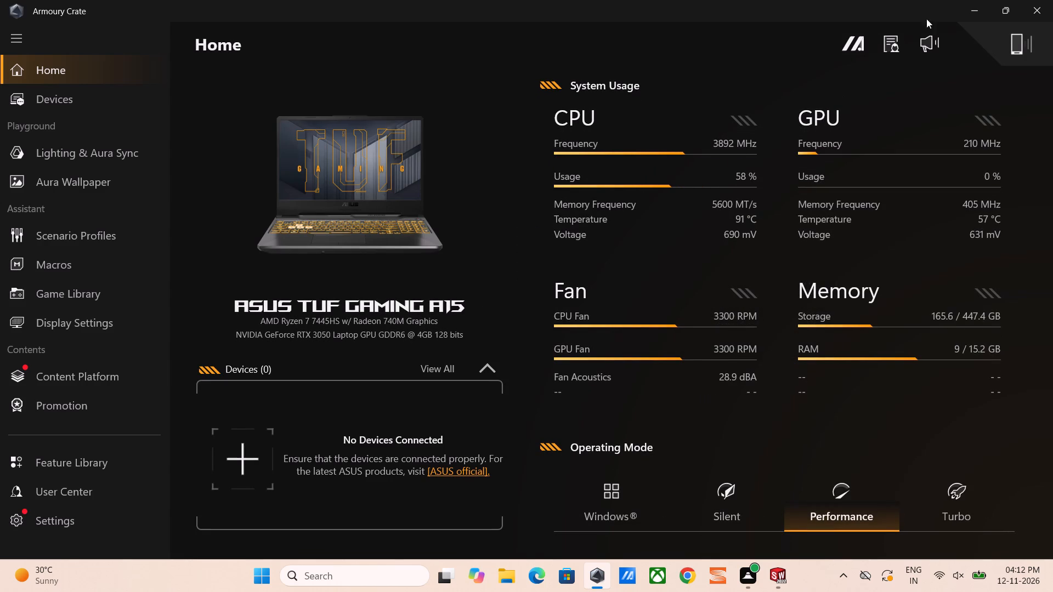
{"action": "left_click", "coordinate": [967, 3]}
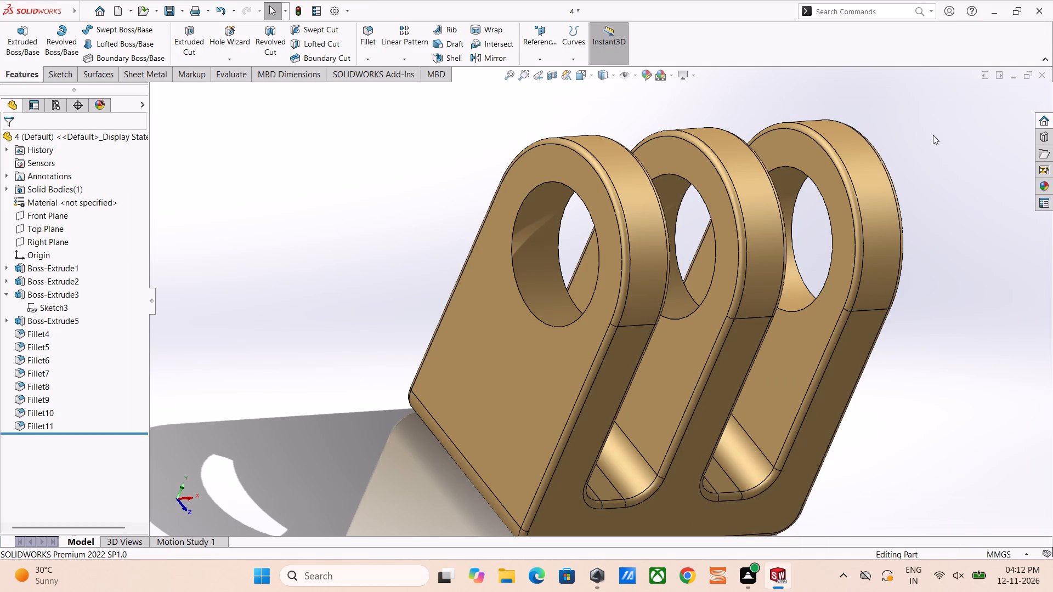
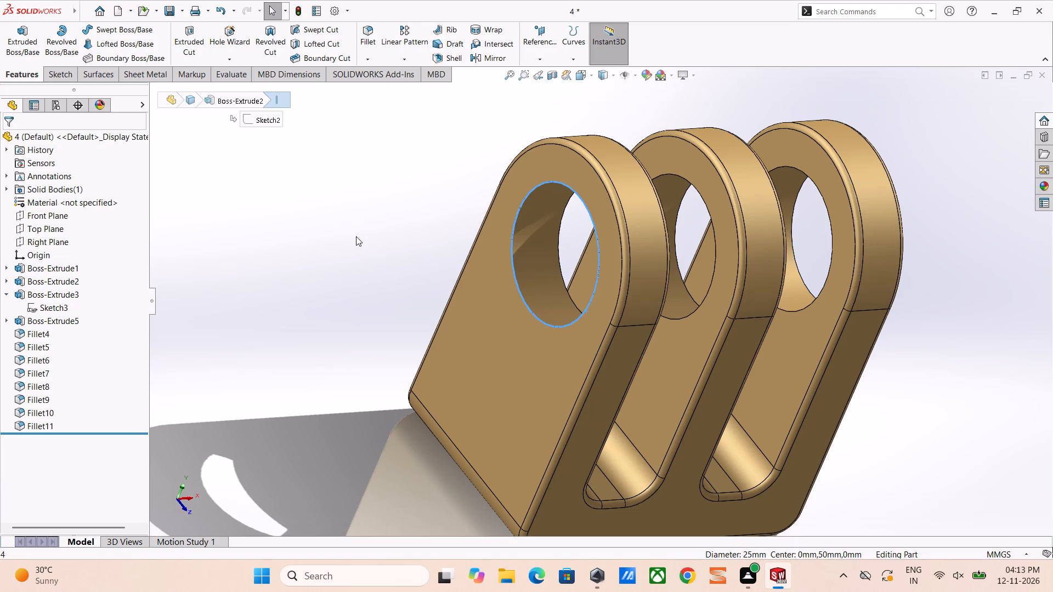
Chamfer the outer hole edge of the end lug nearest the origin by 10 mm at 45 degrees.
{"action": "left_click_drag", "start_coordinate": [354, 317], "coordinate": [352, 312]}
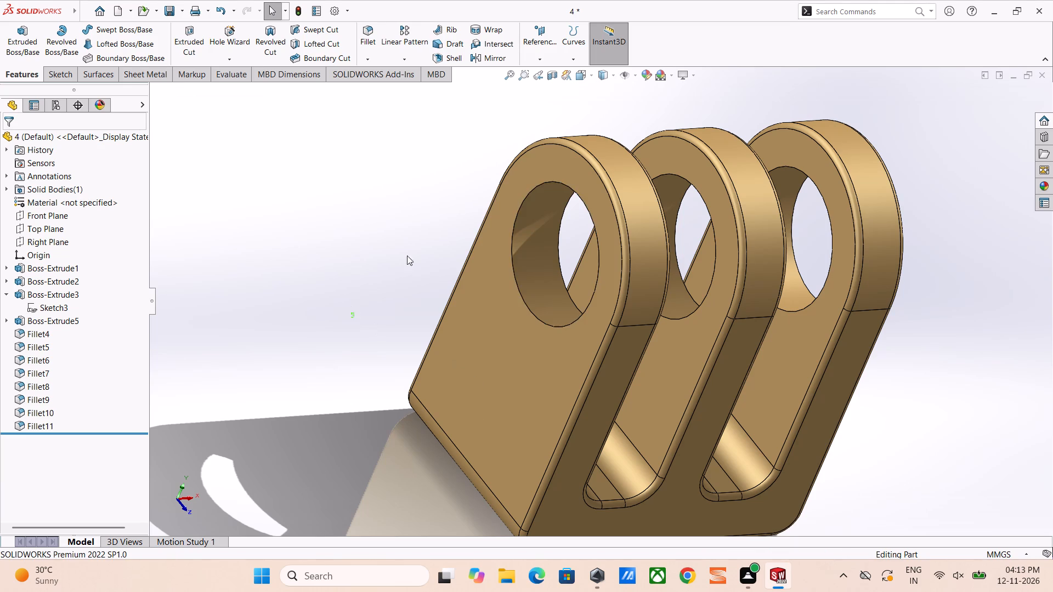
{"action": "scroll", "coordinate": [498, 300], "scroll_direction": "down", "scroll_amount": 3}
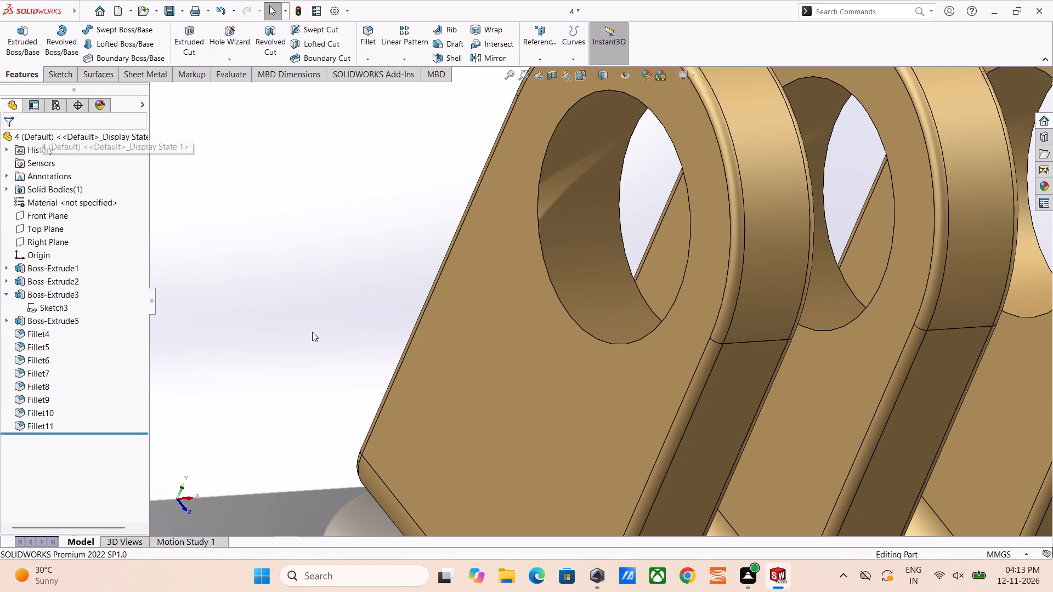
{"action": "left_click", "coordinate": [367, 60]}
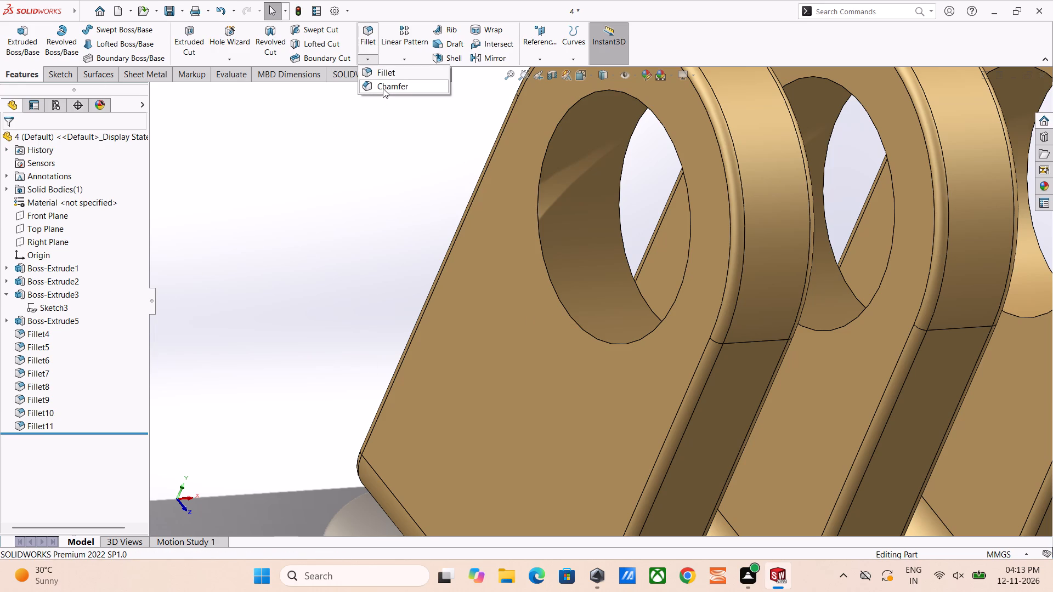
{"action": "left_click", "coordinate": [383, 88]}
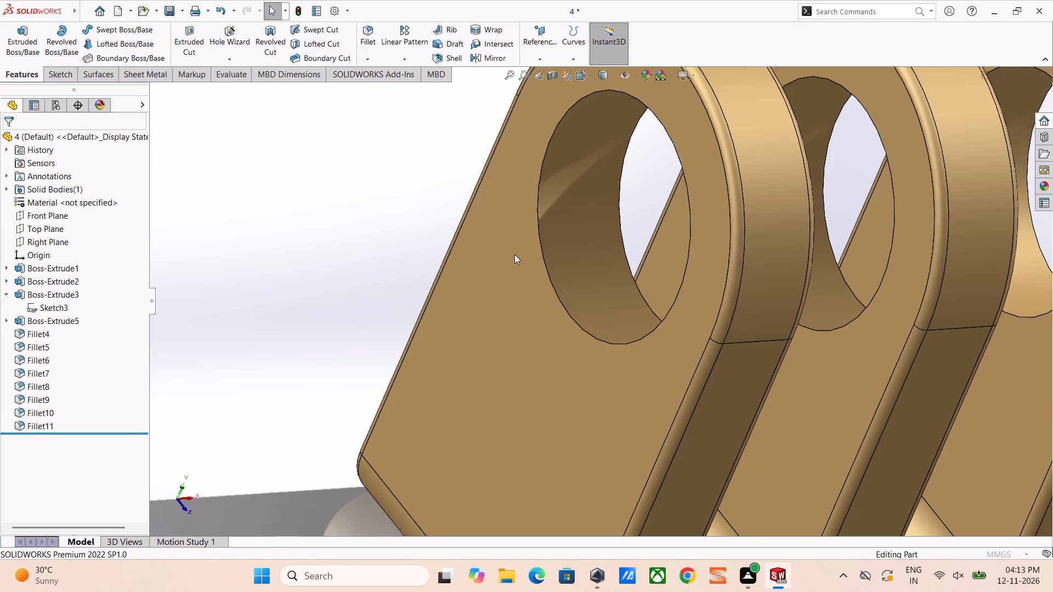
{"action": "left_click", "coordinate": [545, 264]}
{"action": "scroll", "coordinate": [591, 270], "scroll_direction": "up", "scroll_amount": 3}
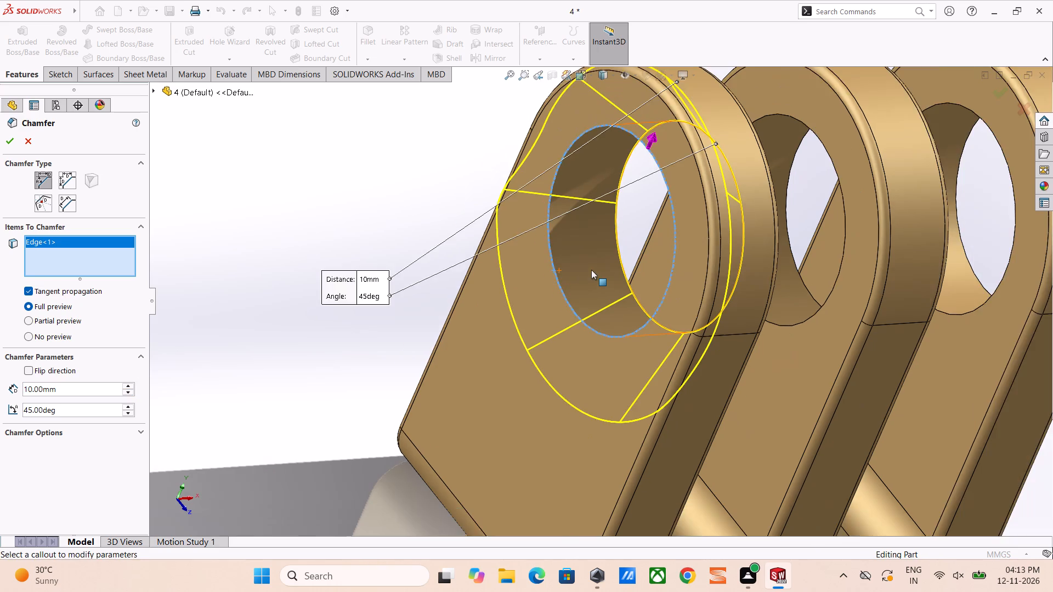
{"action": "left_click", "coordinate": [12, 142]}
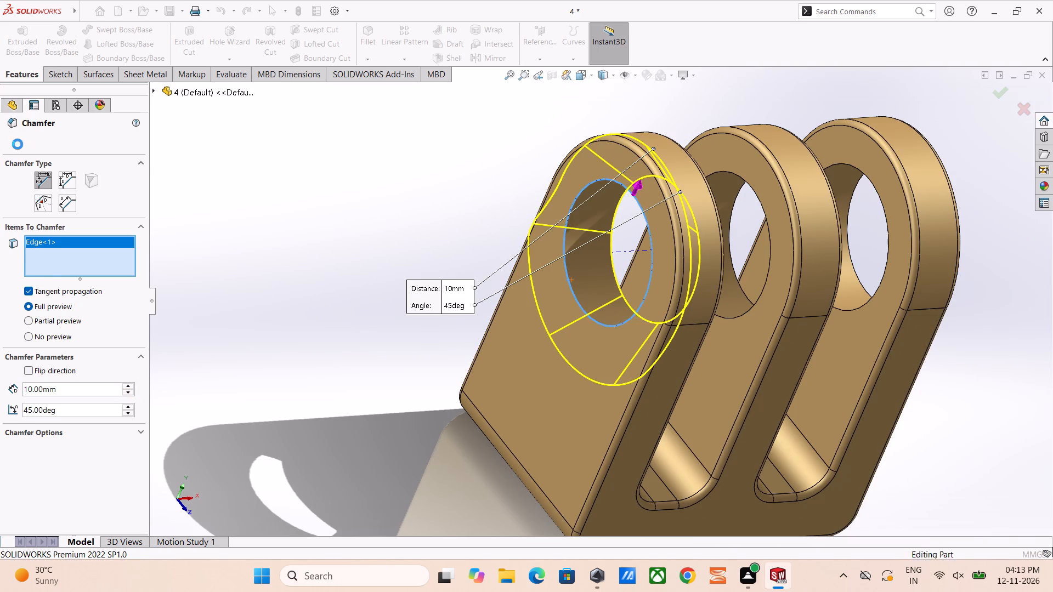
Set the end lug's hole-edge chamfer distance to 5 mm.
{"action": "middle_click_drag", "start_coordinate": [457, 234], "coordinate": [563, 339]}
{"action": "scroll", "coordinate": [568, 329], "scroll_direction": "up", "scroll_amount": 1}
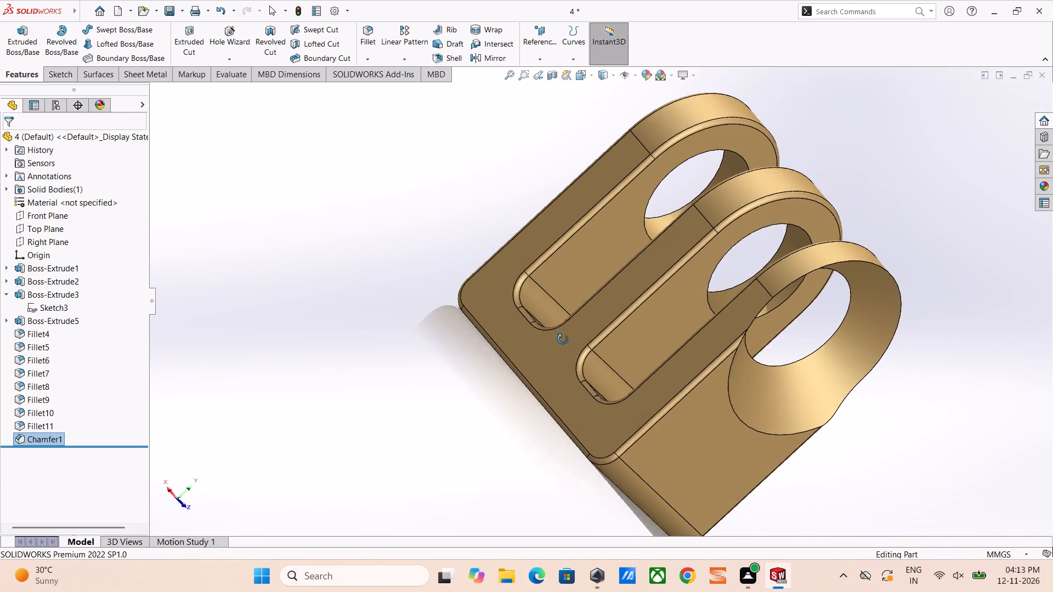
{"action": "middle_click_drag", "start_coordinate": [563, 339], "coordinate": [554, 336]}
{"action": "left_click", "coordinate": [26, 439]}
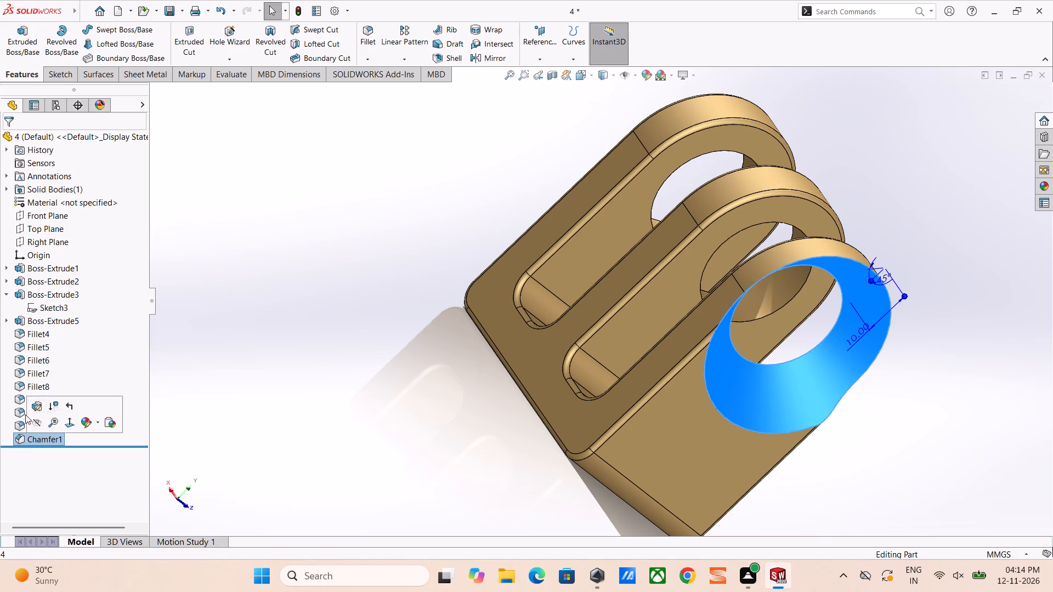
{"action": "left_click", "coordinate": [37, 410]}
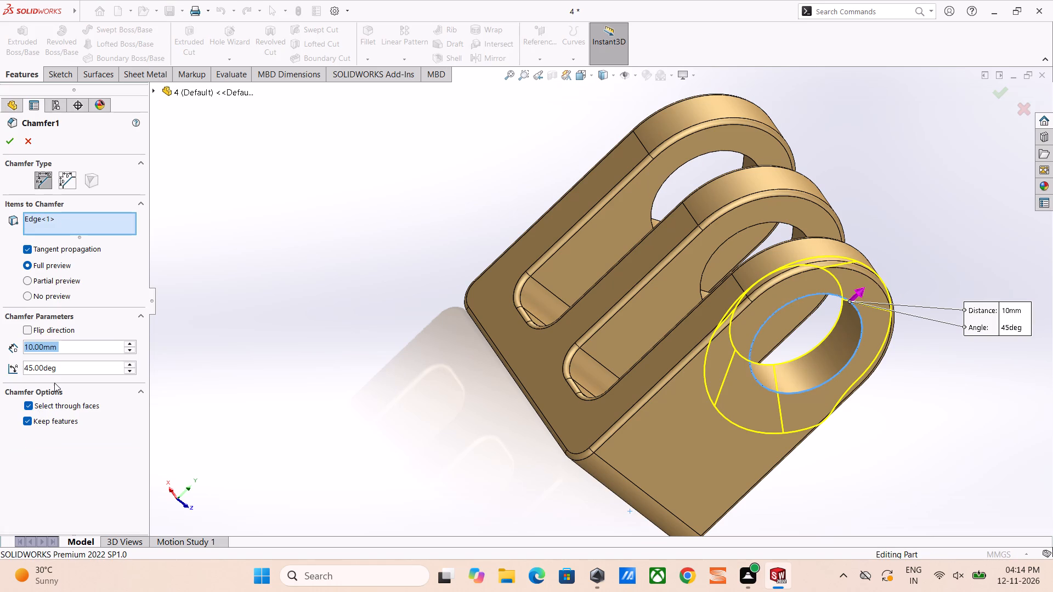
{"action": "key", "text": "5"}
{"action": "key", "text": "Return"}
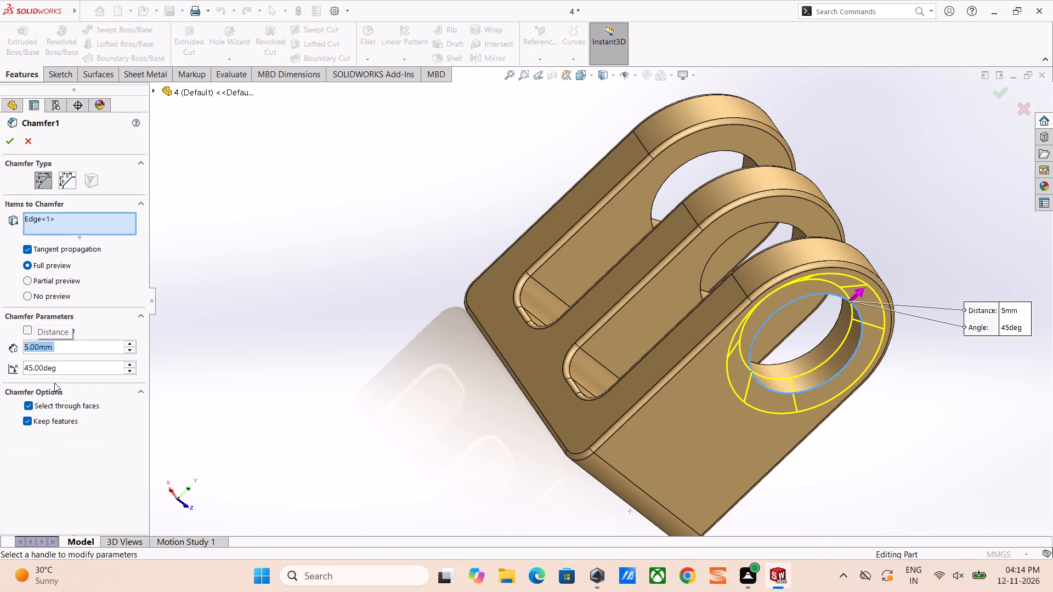
{"action": "left_click", "coordinate": [9, 146]}
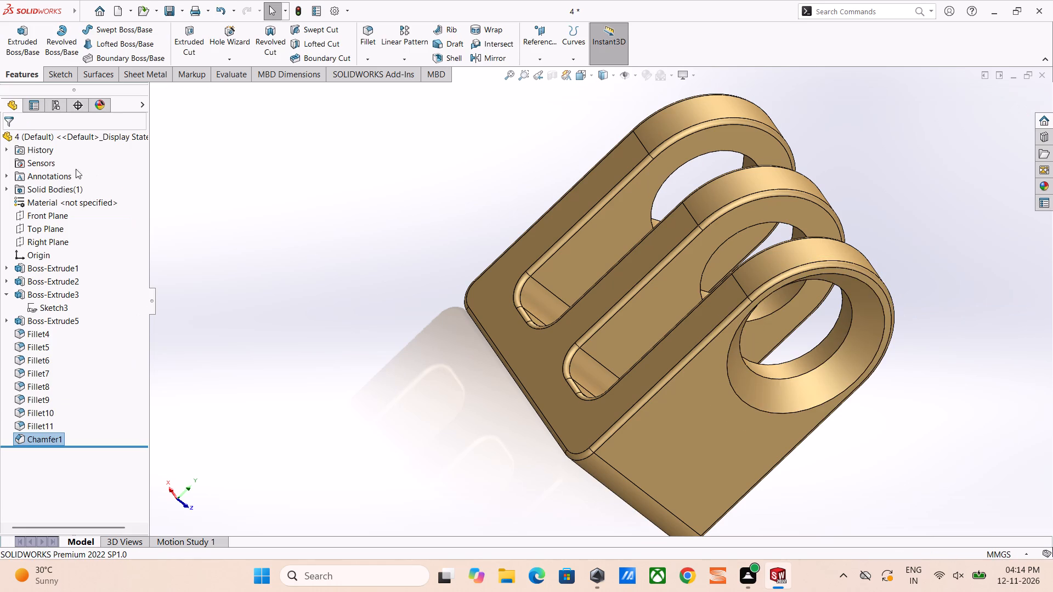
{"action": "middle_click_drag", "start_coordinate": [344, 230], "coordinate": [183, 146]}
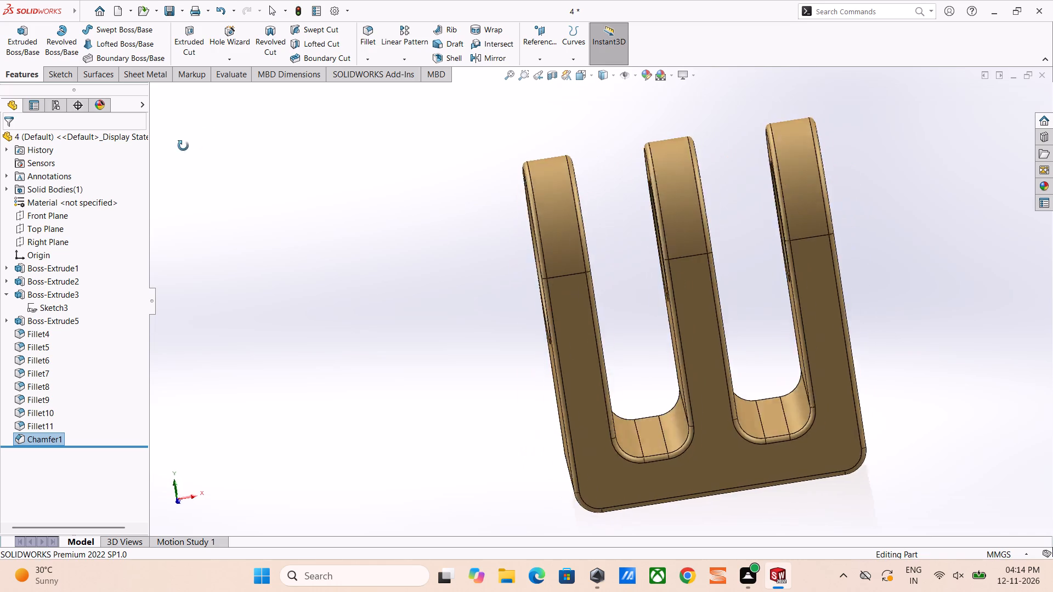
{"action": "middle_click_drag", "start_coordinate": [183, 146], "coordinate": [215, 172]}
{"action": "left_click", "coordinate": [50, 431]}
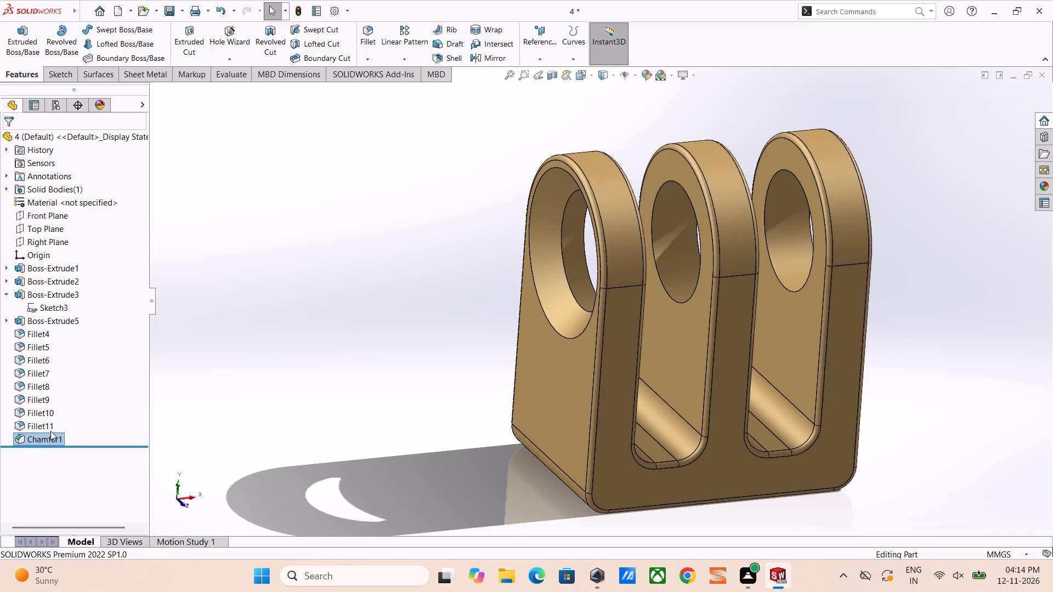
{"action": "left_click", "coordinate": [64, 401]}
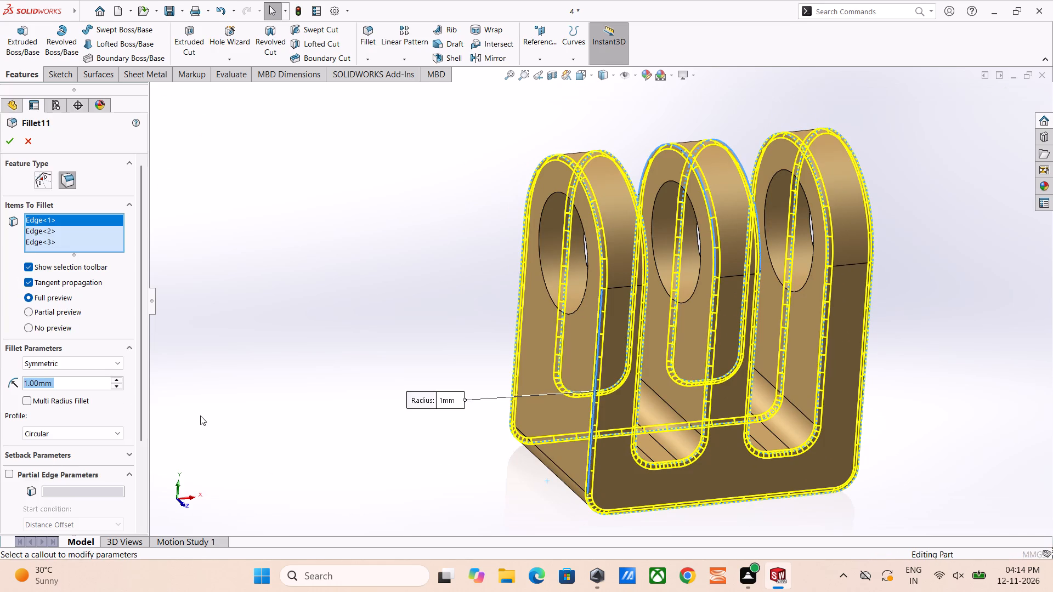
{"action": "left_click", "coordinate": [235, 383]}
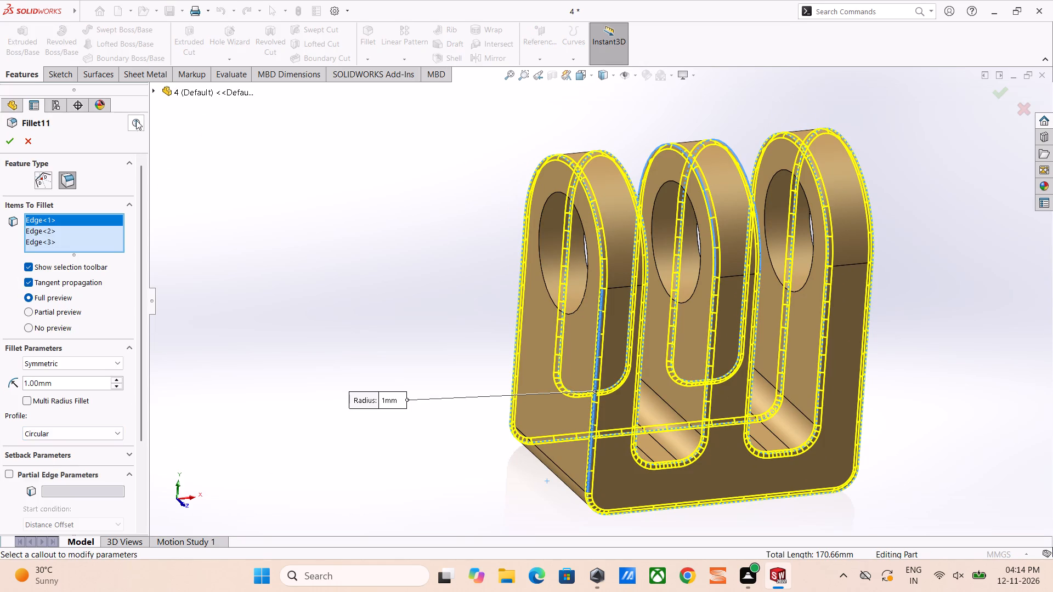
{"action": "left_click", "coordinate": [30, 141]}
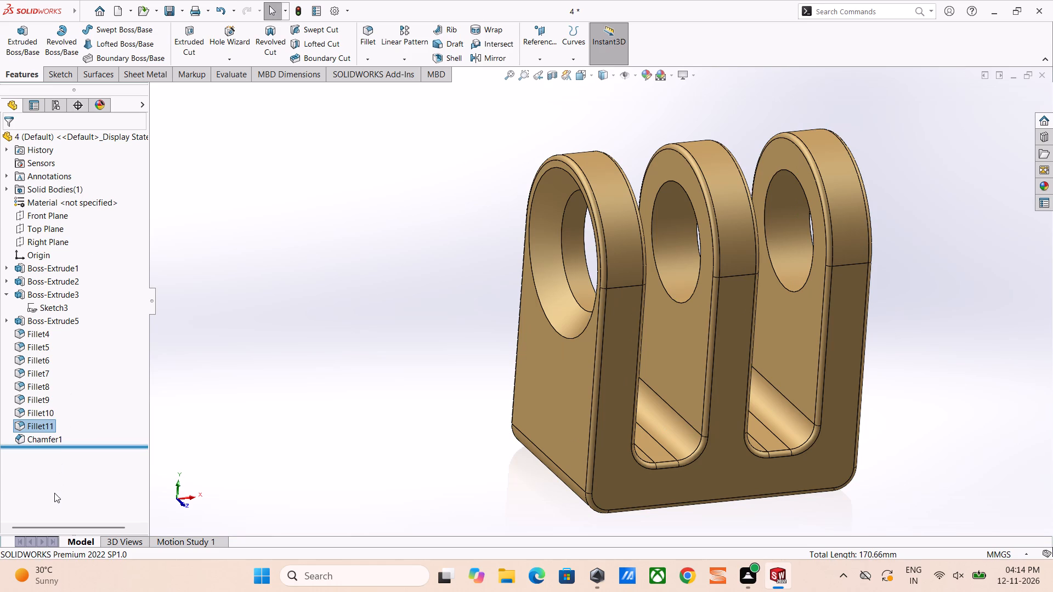
Extend the chamfer to the hole edges on both sides of all three lugs by adding the five remaining lug side faces.
{"action": "left_click", "coordinate": [60, 442]}
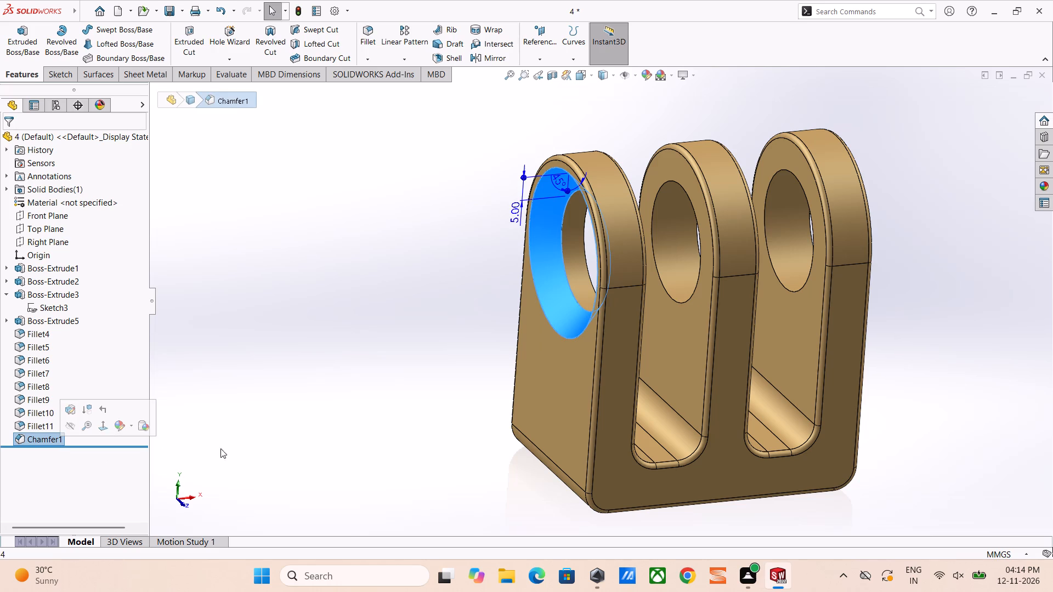
{"action": "middle_click_drag", "start_coordinate": [627, 370], "coordinate": [575, 373]}
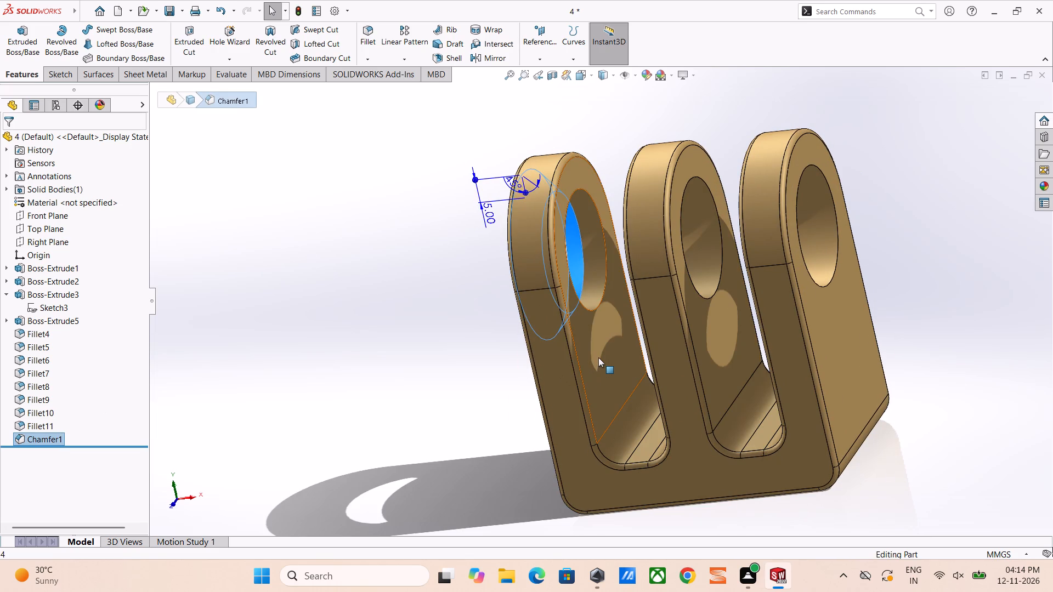
{"action": "left_click", "coordinate": [598, 357]}
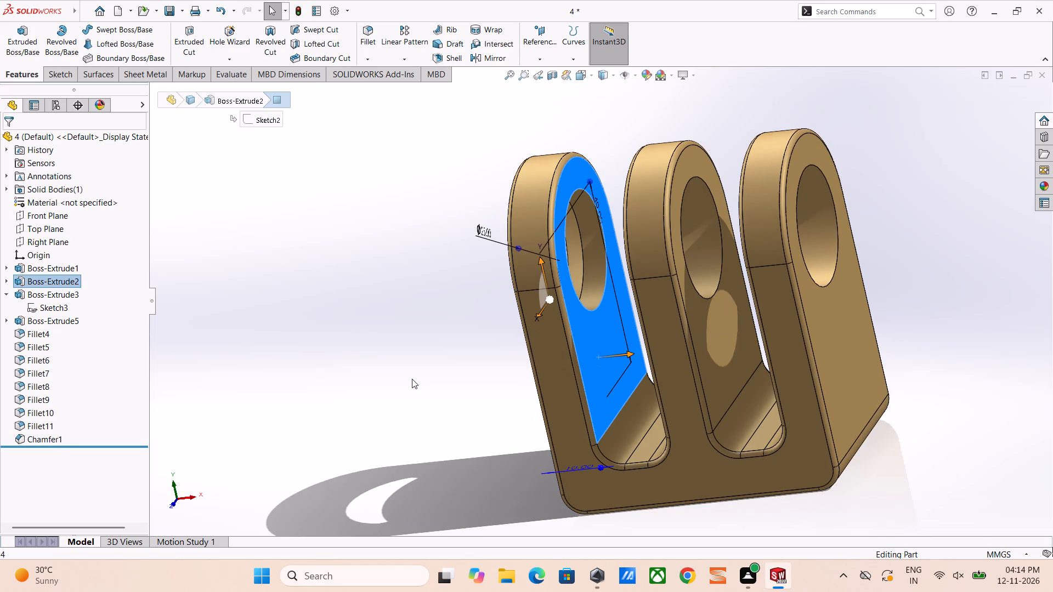
{"action": "left_click", "coordinate": [412, 379]}
{"action": "left_click", "coordinate": [42, 437]}
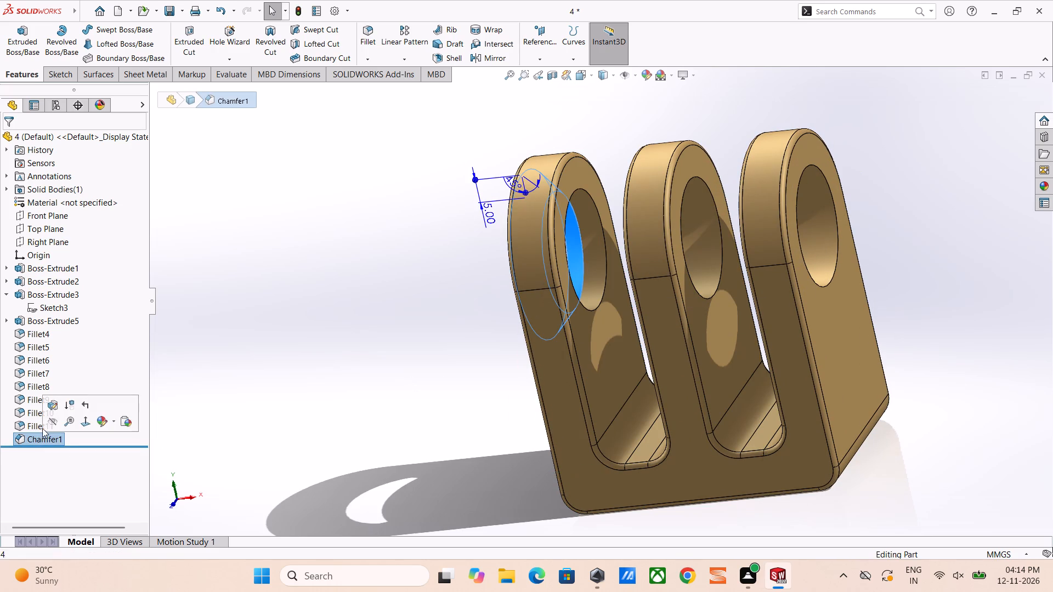
{"action": "left_click", "coordinate": [56, 402]}
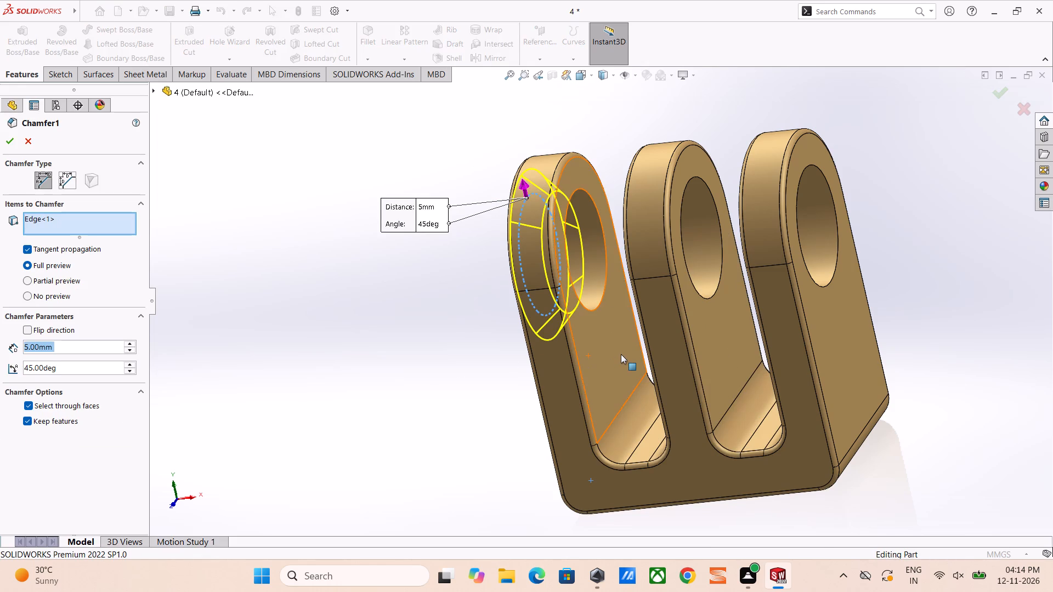
{"action": "left_click", "coordinate": [620, 353]}
{"action": "left_click", "coordinate": [716, 335]}
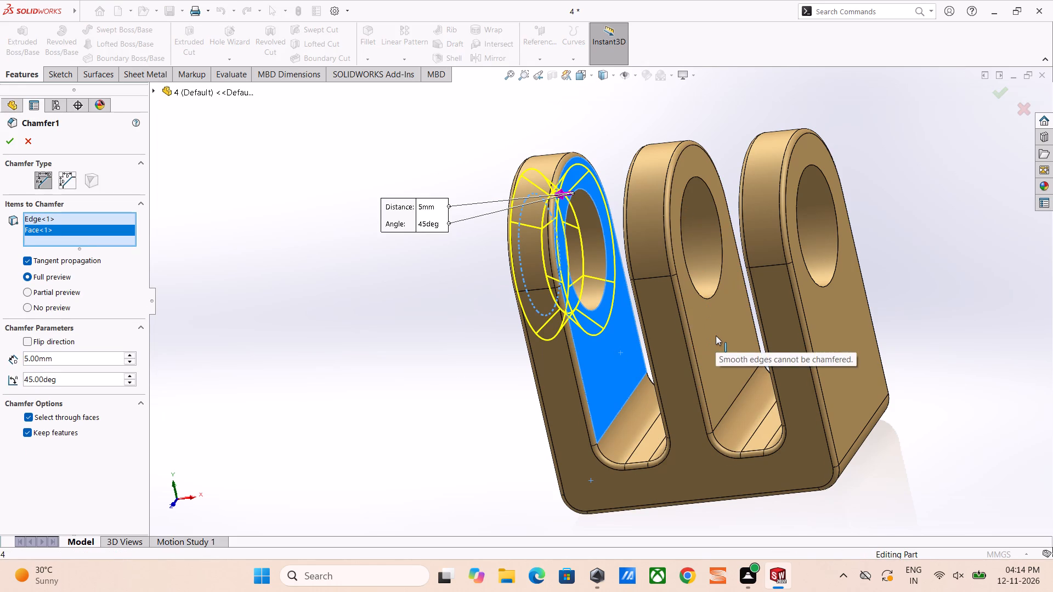
{"action": "left_click", "coordinate": [716, 335]}
{"action": "middle_click_drag", "start_coordinate": [646, 332], "coordinate": [711, 314]}
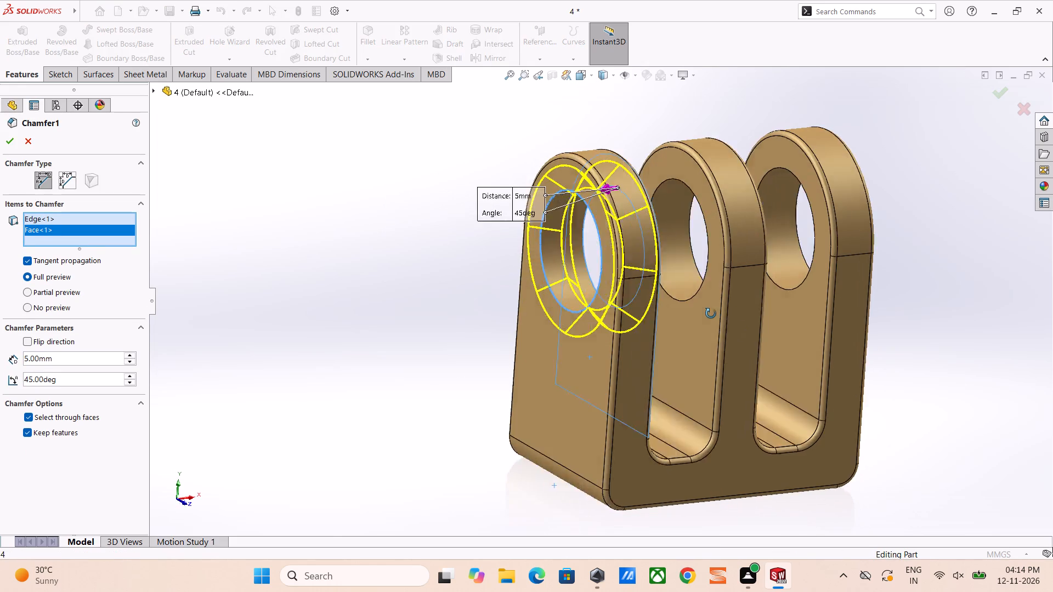
{"action": "middle_click_drag", "start_coordinate": [711, 314], "coordinate": [719, 310]}
{"action": "left_click", "coordinate": [719, 310]}
{"action": "middle_click_drag", "start_coordinate": [763, 320], "coordinate": [712, 321]}
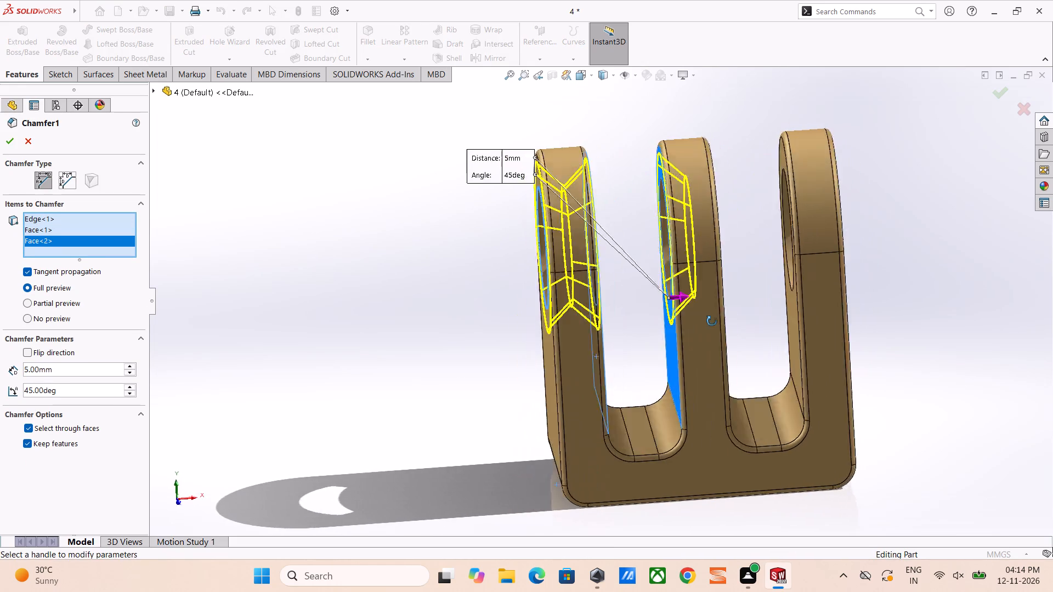
{"action": "middle_click_drag", "start_coordinate": [712, 321], "coordinate": [675, 331]}
{"action": "left_click", "coordinate": [713, 331]}
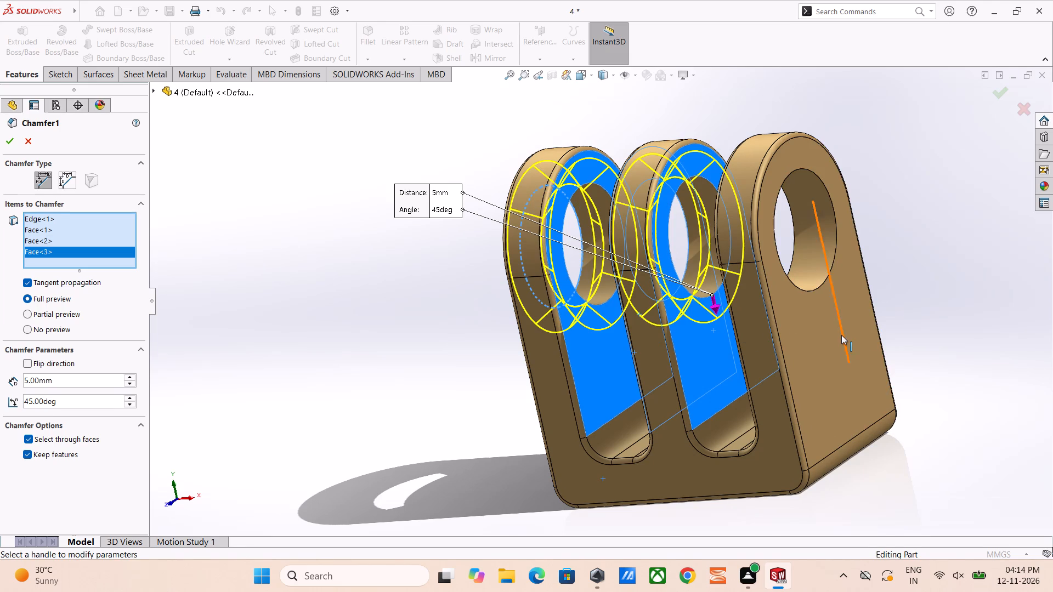
{"action": "left_click", "coordinate": [841, 335]}
{"action": "left_click", "coordinate": [820, 331]}
{"action": "middle_click_drag", "start_coordinate": [759, 342], "coordinate": [803, 316]}
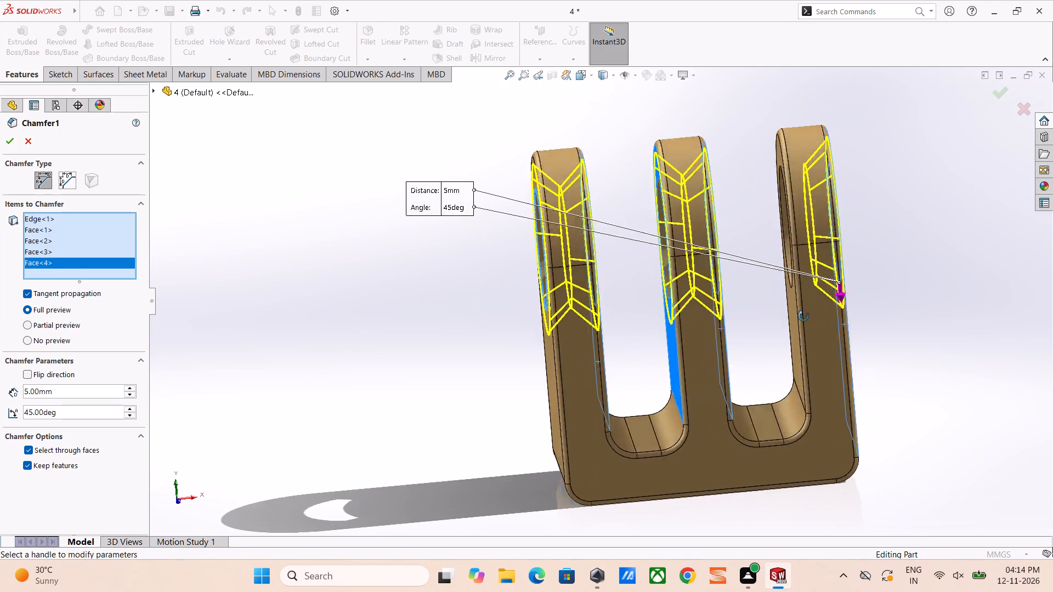
{"action": "middle_click_drag", "start_coordinate": [803, 316], "coordinate": [833, 305]}
{"action": "left_click", "coordinate": [803, 321]}
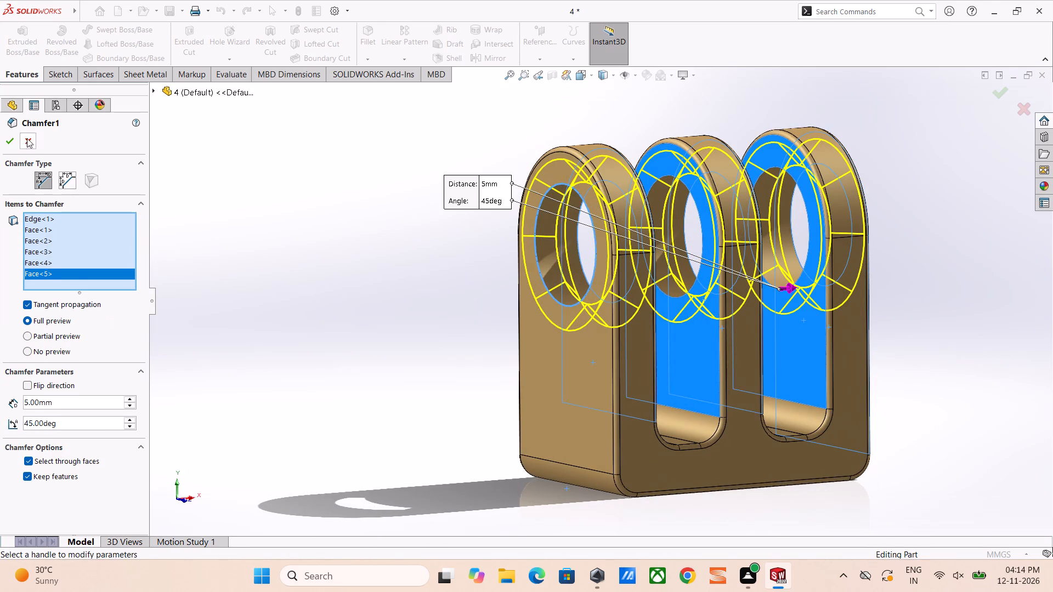
{"action": "left_click", "coordinate": [9, 138]}
Examine the chamfered hole edges on all three lugs from both sides and up close.
{"action": "left_click", "coordinate": [383, 215]}
{"action": "middle_click_drag", "start_coordinate": [550, 216], "coordinate": [513, 238]}
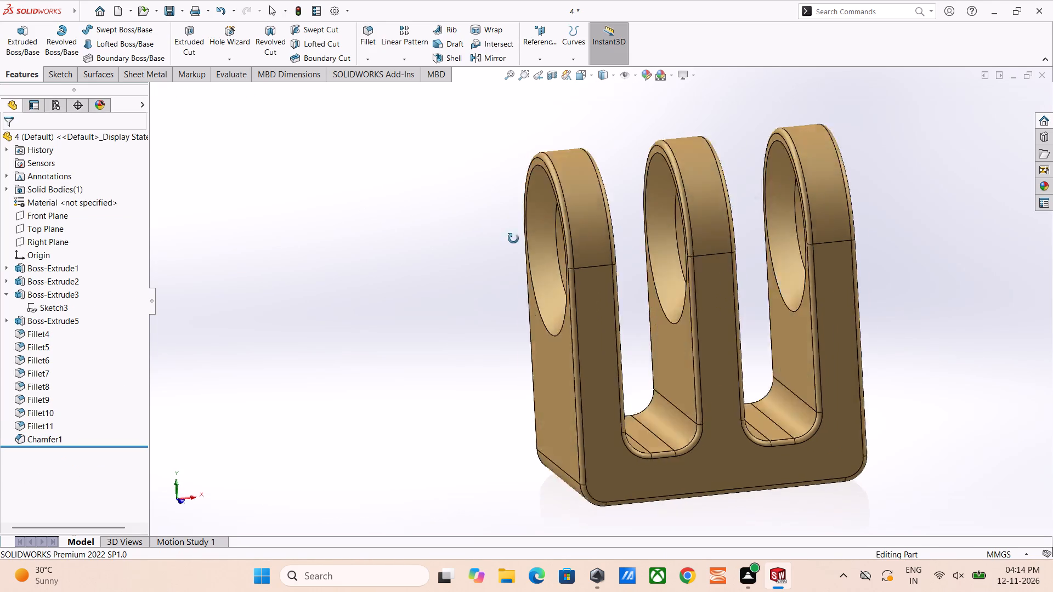
{"action": "middle_click_drag", "start_coordinate": [513, 238], "coordinate": [478, 378]}
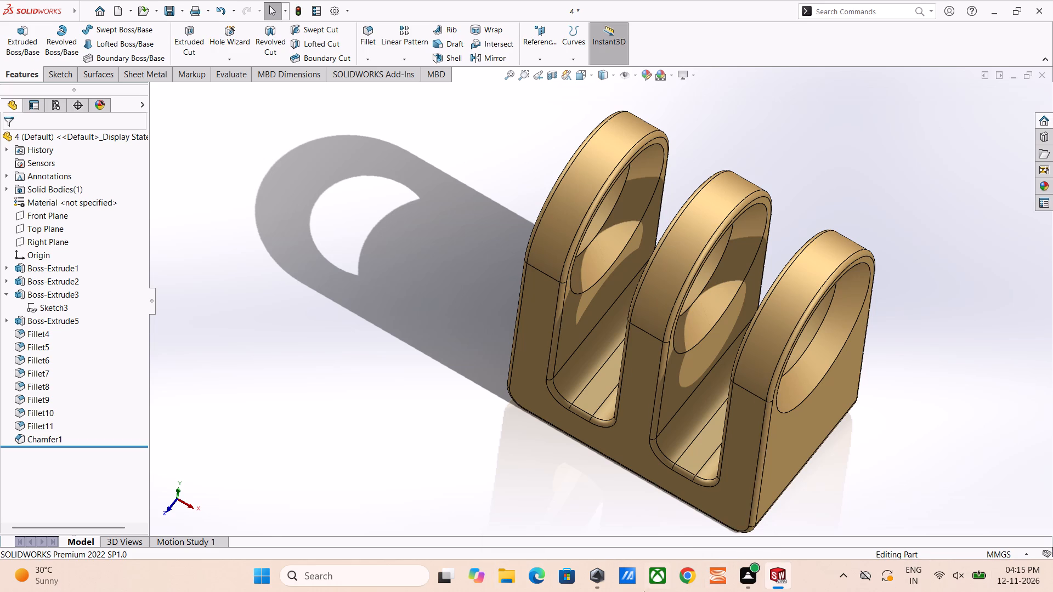
{"action": "middle_click_drag", "start_coordinate": [689, 388], "coordinate": [636, 327]}
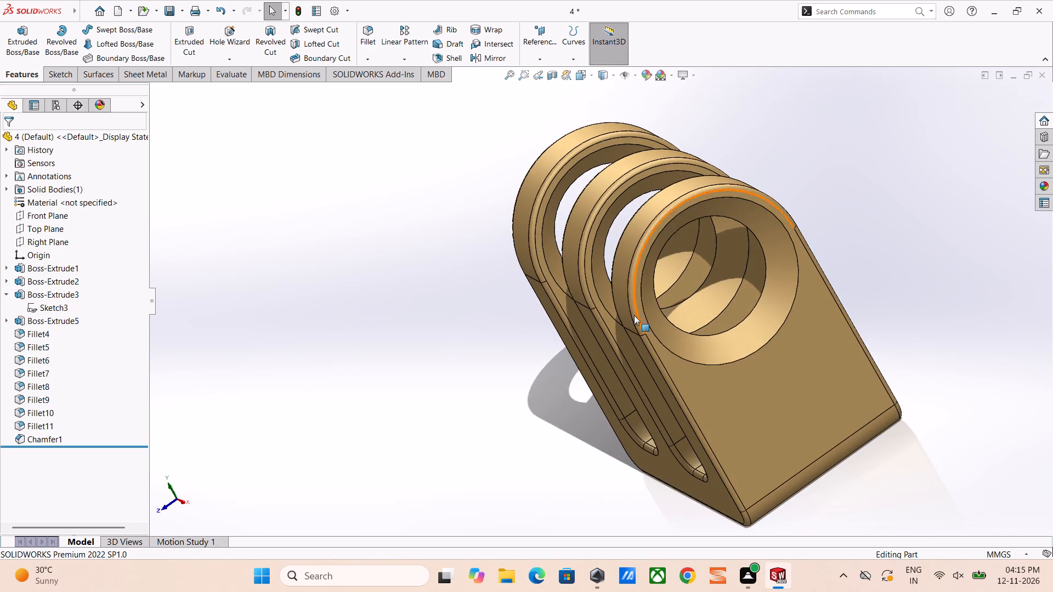
{"action": "middle_click_drag", "start_coordinate": [634, 340], "coordinate": [738, 327]}
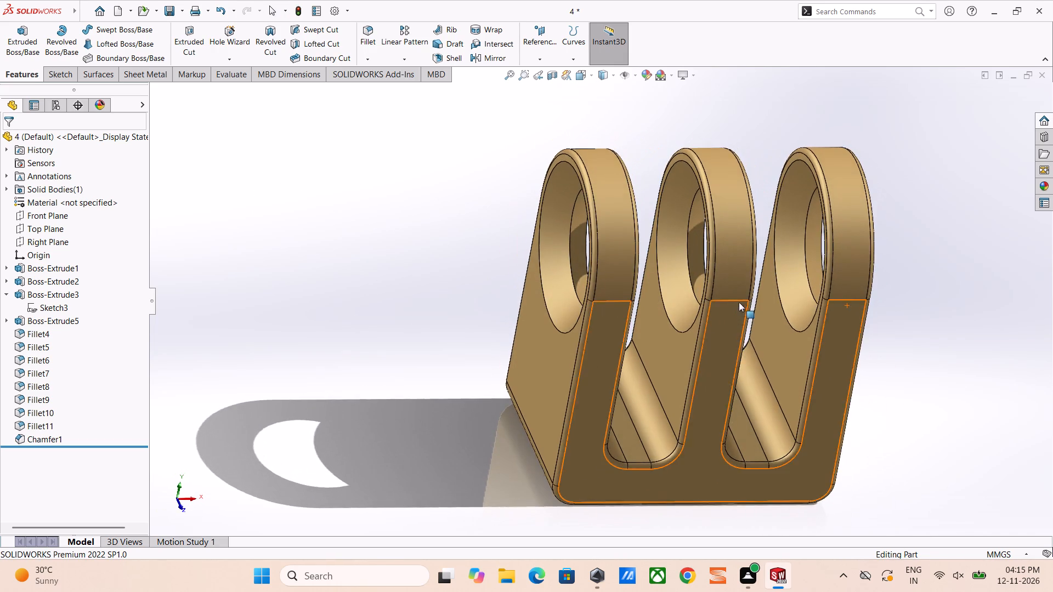
{"action": "scroll", "coordinate": [741, 294], "scroll_direction": "down", "scroll_amount": 5}
{"action": "middle_click_drag", "start_coordinate": [738, 294], "coordinate": [831, 278]}
{"action": "scroll", "coordinate": [831, 278], "scroll_direction": "up", "scroll_amount": 5}
{"action": "middle_click_drag", "start_coordinate": [845, 263], "coordinate": [784, 308]}
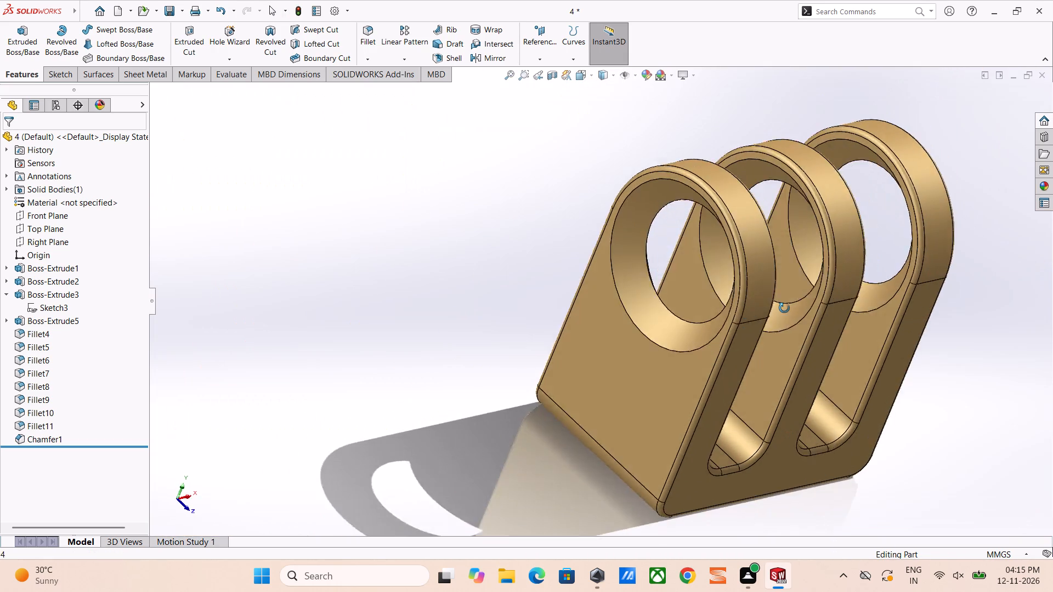
{"action": "middle_click_drag", "start_coordinate": [784, 308], "coordinate": [758, 356]}
{"action": "scroll", "coordinate": [709, 353], "scroll_direction": "down", "scroll_amount": 2}
{"action": "scroll", "coordinate": [624, 354], "scroll_direction": "down", "scroll_amount": 6}
{"action": "scroll", "coordinate": [585, 290], "scroll_direction": "down", "scroll_amount": 5}
{"action": "middle_click_drag", "start_coordinate": [581, 288], "coordinate": [602, 408]}
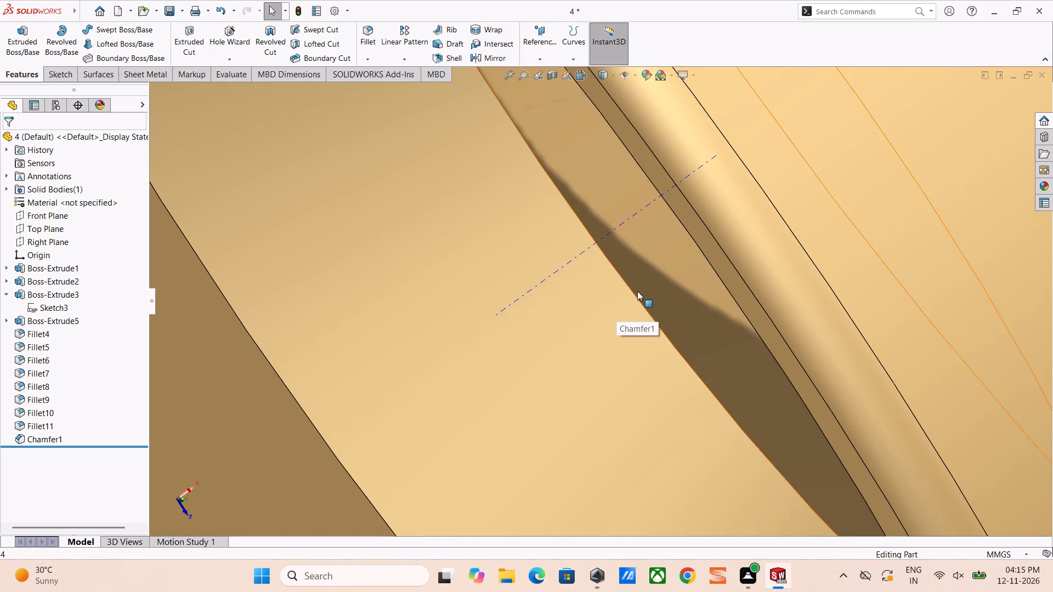
{"action": "scroll", "coordinate": [637, 291], "scroll_direction": "up", "scroll_amount": 8}
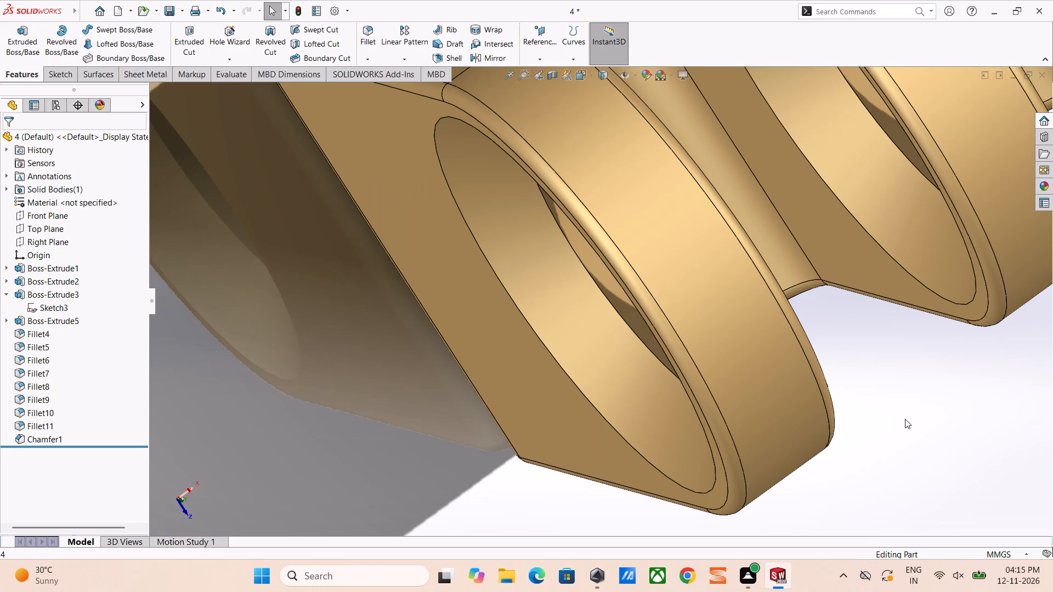
{"action": "scroll", "coordinate": [905, 419], "scroll_direction": "up", "scroll_amount": 8}
{"action": "middle_click_drag", "start_coordinate": [740, 337], "coordinate": [627, 191]}
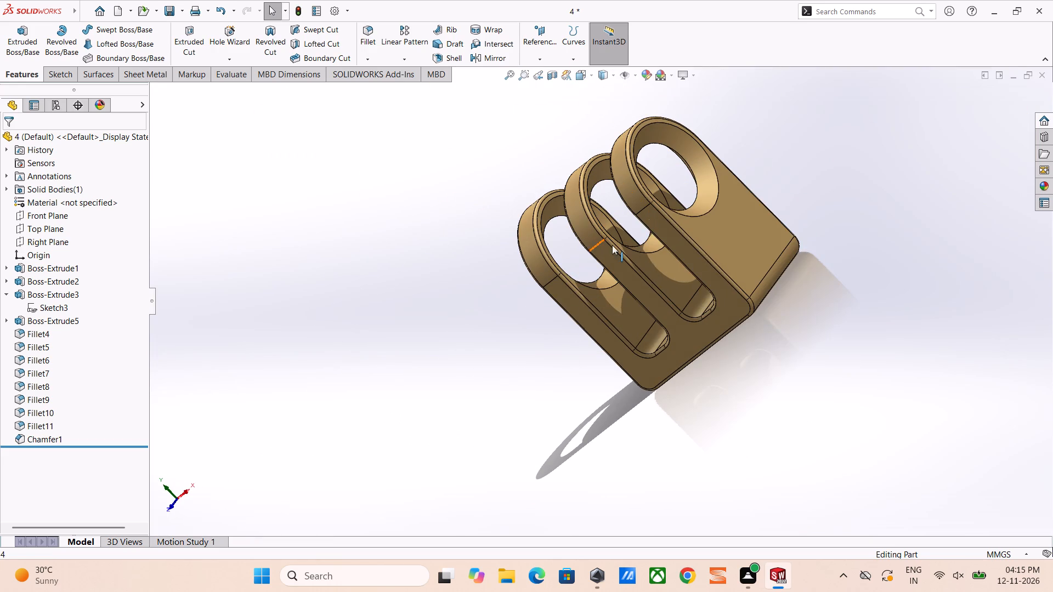
{"action": "scroll", "coordinate": [754, 297], "scroll_direction": "down", "scroll_amount": 4}
{"action": "scroll", "coordinate": [742, 235], "scroll_direction": "up", "scroll_amount": 4}
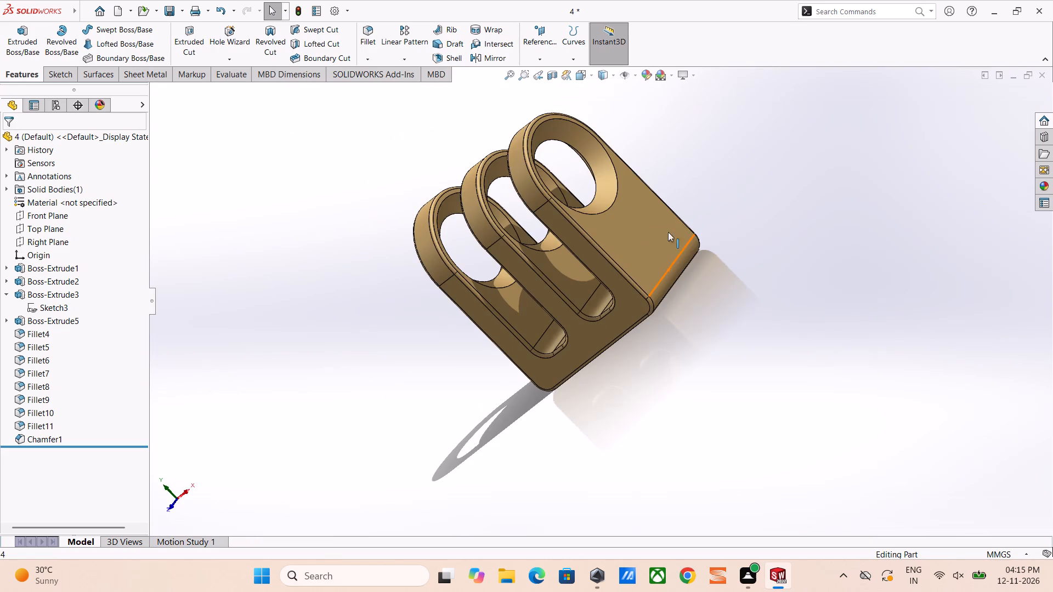
{"action": "middle_click_drag", "start_coordinate": [641, 229], "coordinate": [619, 277]}
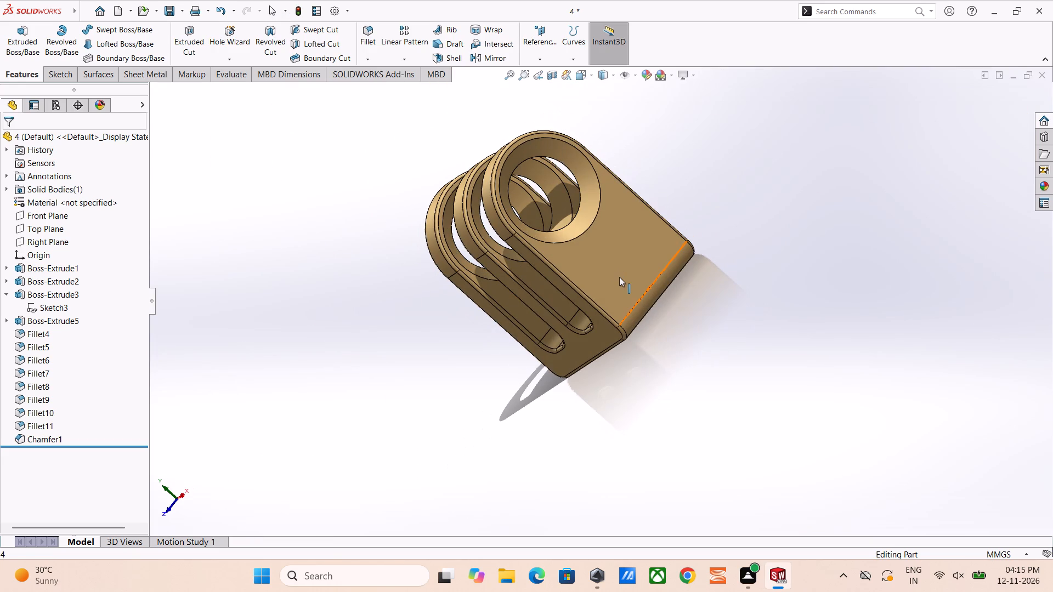
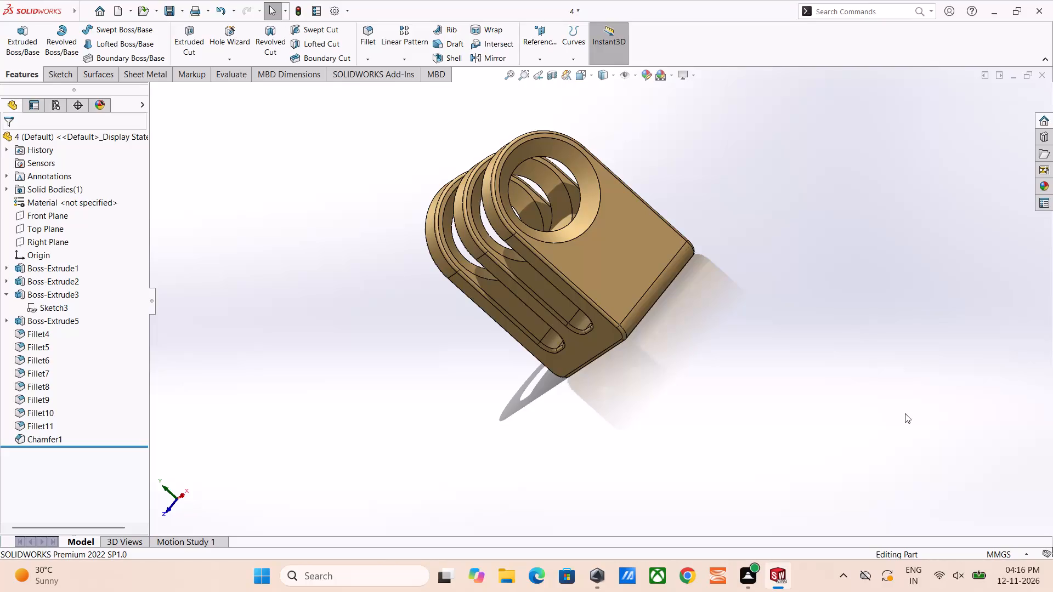
Examine the chamfered three-lug base from several angles, including close-ups of the lugs and slots and straight-on Left and Right views.
{"action": "double_click", "coordinate": [905, 413]}
{"action": "scroll", "coordinate": [720, 433], "scroll_direction": "up", "scroll_amount": 4}
{"action": "scroll", "coordinate": [537, 259], "scroll_direction": "down", "scroll_amount": 5}
{"action": "middle_click_drag", "start_coordinate": [580, 282], "coordinate": [592, 288]}
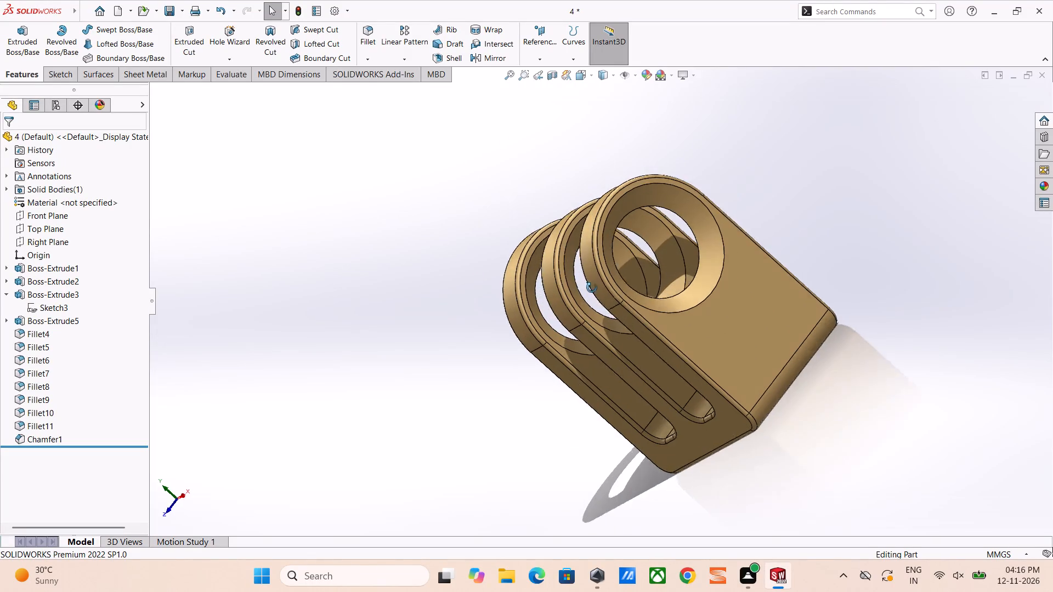
{"action": "middle_click_drag", "start_coordinate": [592, 288], "coordinate": [631, 289]}
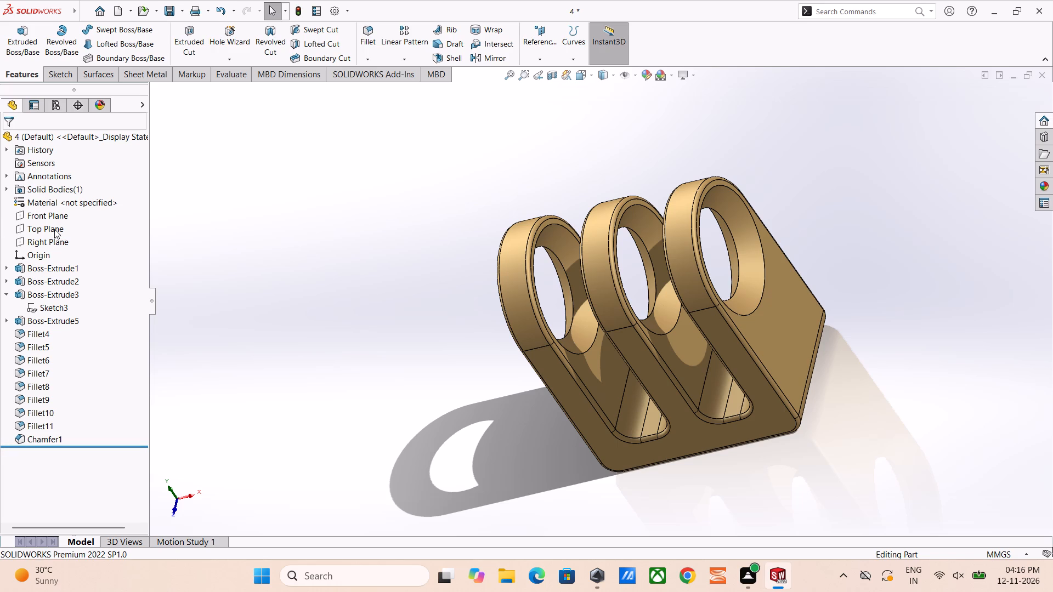
{"action": "left_click", "coordinate": [207, 214]}
{"action": "scroll", "coordinate": [407, 254], "scroll_direction": "up", "scroll_amount": 3}
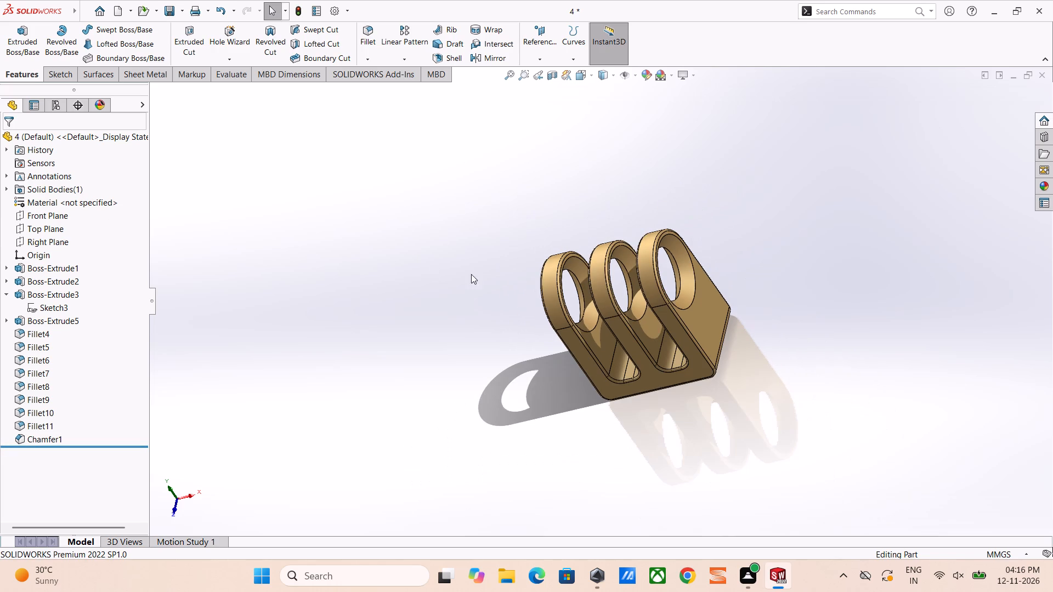
{"action": "middle_click_drag", "start_coordinate": [604, 288], "coordinate": [567, 373]}
{"action": "scroll", "coordinate": [567, 373], "scroll_direction": "down", "scroll_amount": 1}
{"action": "scroll", "coordinate": [520, 253], "scroll_direction": "down", "scroll_amount": 5}
{"action": "middle_click_drag", "start_coordinate": [522, 239], "coordinate": [584, 278]}
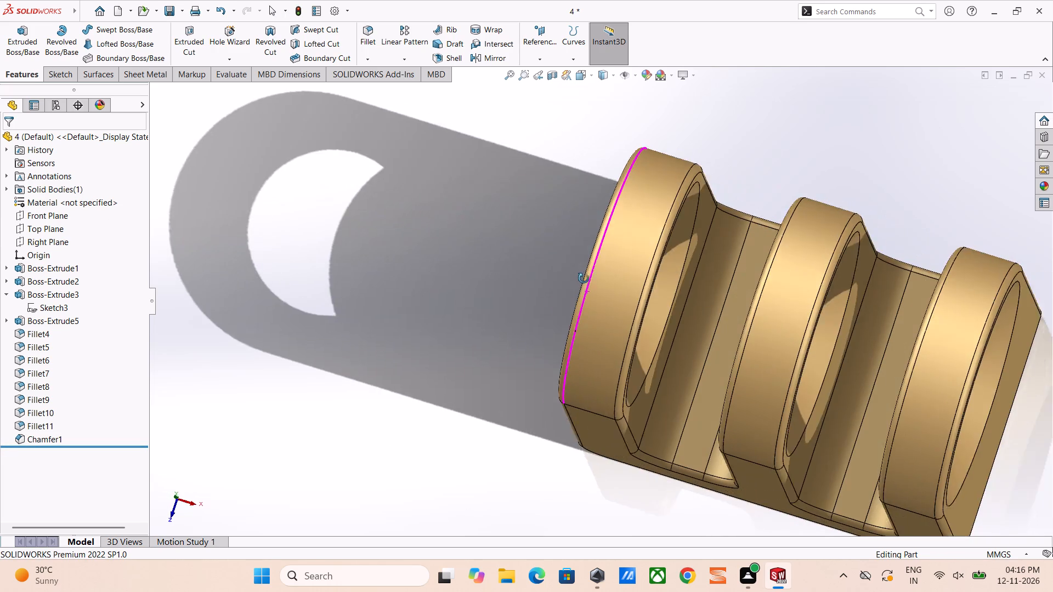
{"action": "middle_click_drag", "start_coordinate": [584, 278], "coordinate": [642, 235]}
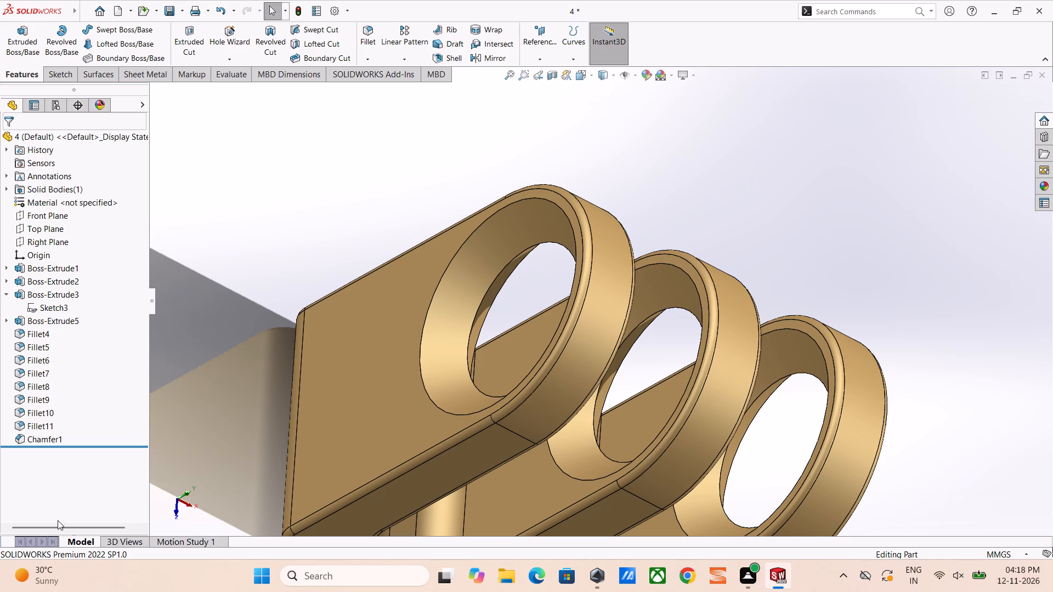
{"action": "right_click_drag", "start_coordinate": [549, 147], "coordinate": [403, 177]}
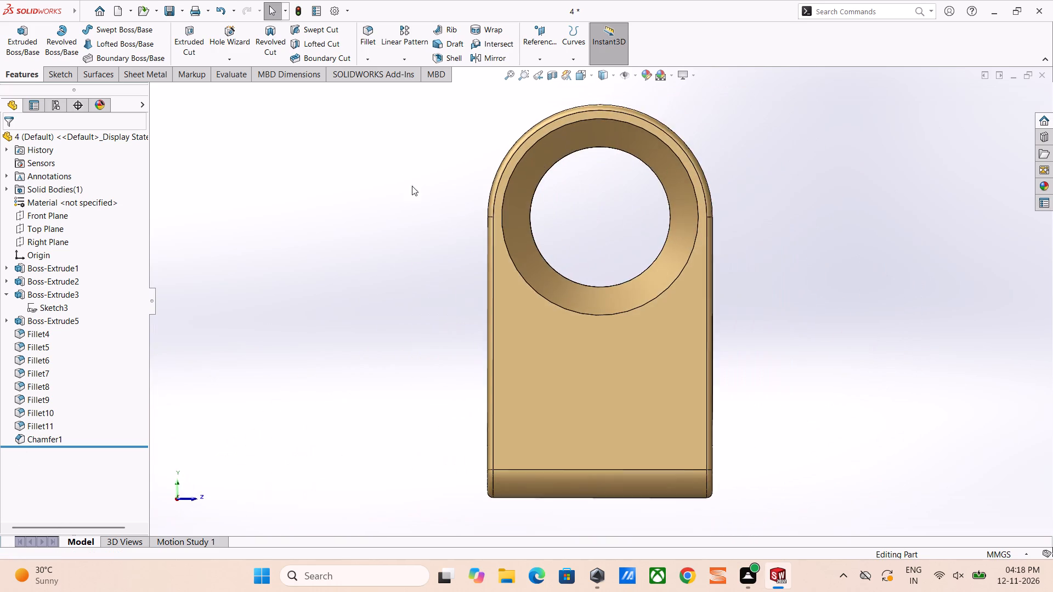
{"action": "right_click_drag", "start_coordinate": [416, 189], "coordinate": [540, 179]}
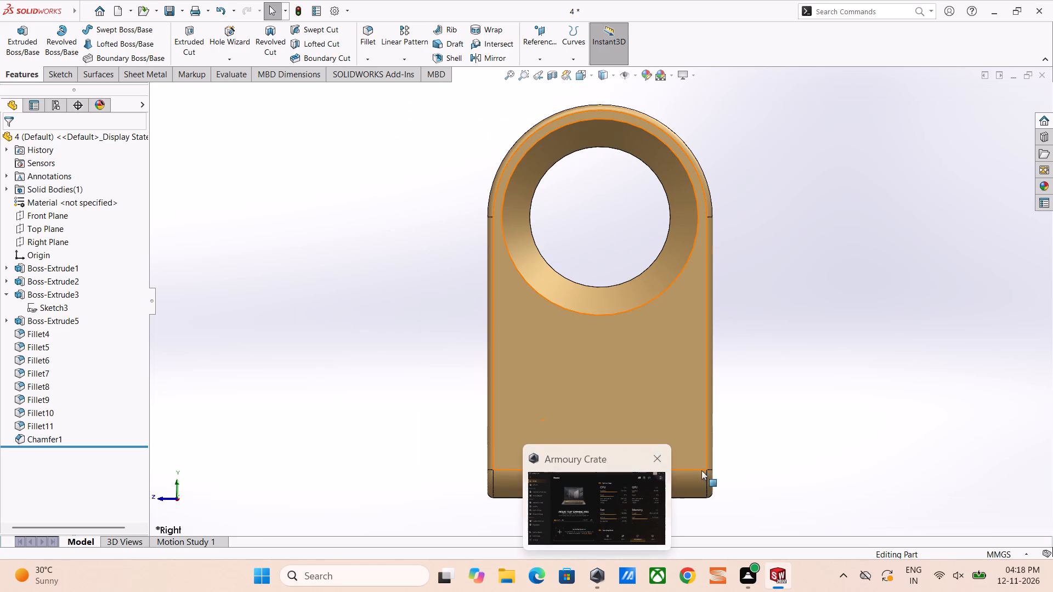
{"action": "left_click", "coordinate": [806, 402]}
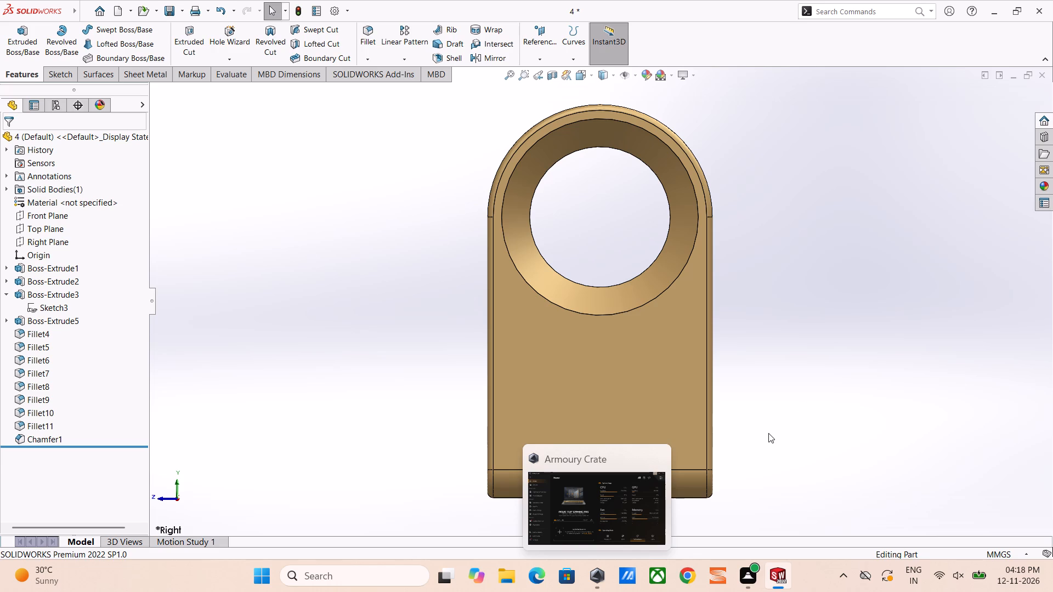
{"action": "left_click", "coordinate": [801, 339]}
{"action": "middle_click_drag", "start_coordinate": [809, 334], "coordinate": [720, 452]}
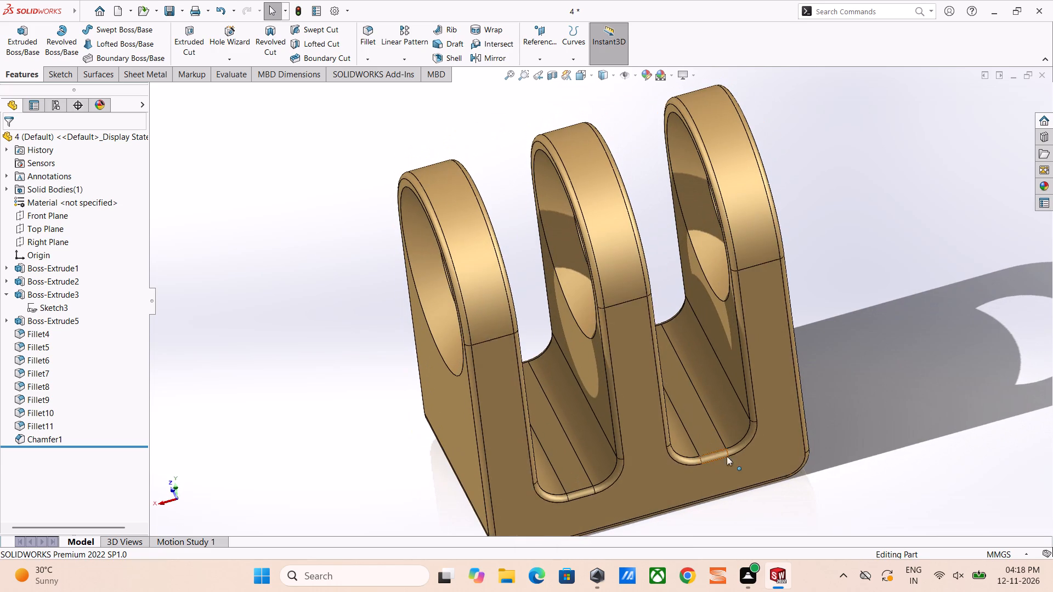
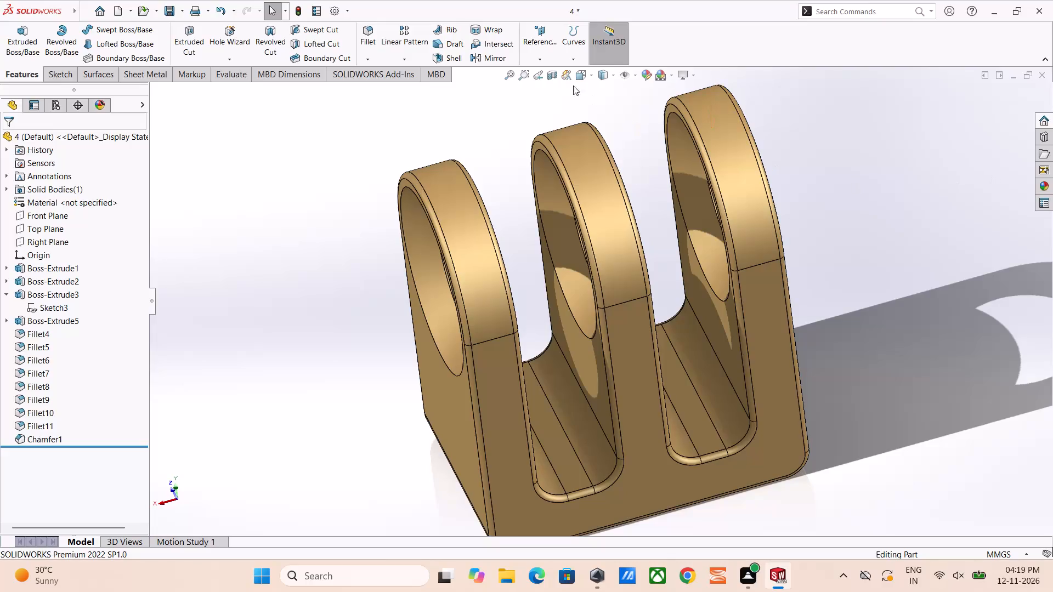
Examine the chamfered three-lug base from several angles, checking the hole chamfers, the slot floors and the rounded bottom edges up close.
{"action": "scroll", "coordinate": [618, 250], "scroll_direction": "up", "scroll_amount": 4}
{"action": "middle_click_drag", "start_coordinate": [441, 334], "coordinate": [534, 345]}
{"action": "scroll", "coordinate": [505, 545], "scroll_direction": "down", "scroll_amount": 2}
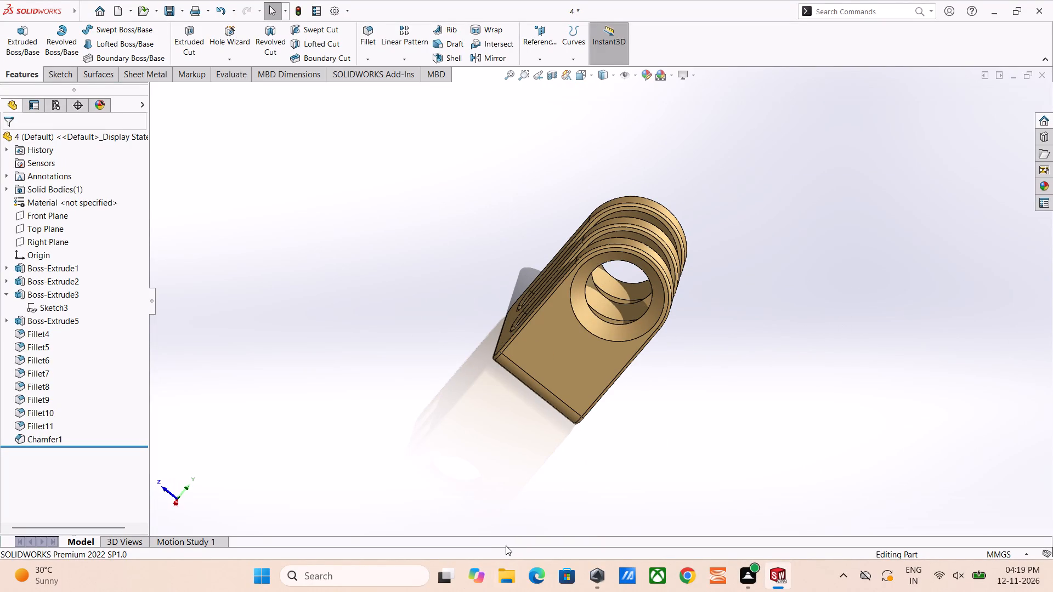
{"action": "scroll", "coordinate": [506, 545], "scroll_direction": "down", "scroll_amount": 1}
{"action": "middle_click_drag", "start_coordinate": [774, 352], "coordinate": [665, 337]}
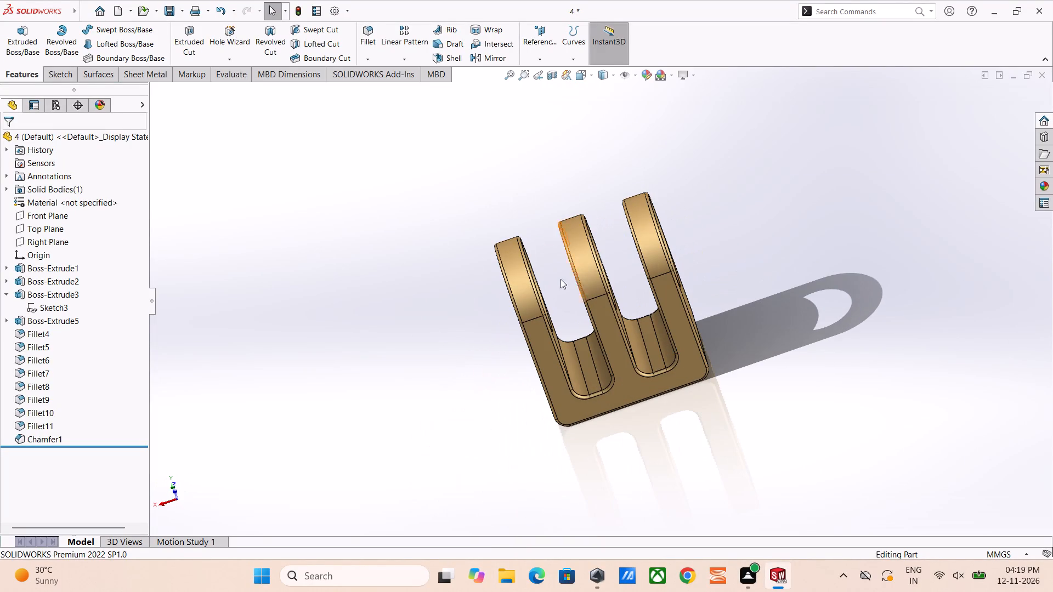
{"action": "left_click", "coordinate": [9, 293]}
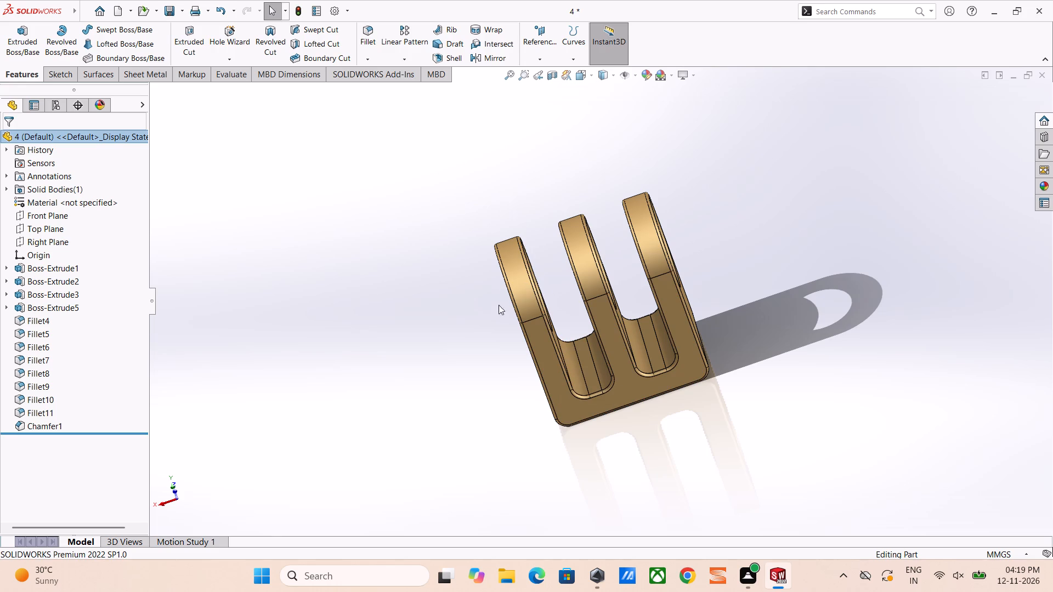
{"action": "scroll", "coordinate": [491, 464], "scroll_direction": "down", "scroll_amount": 1}
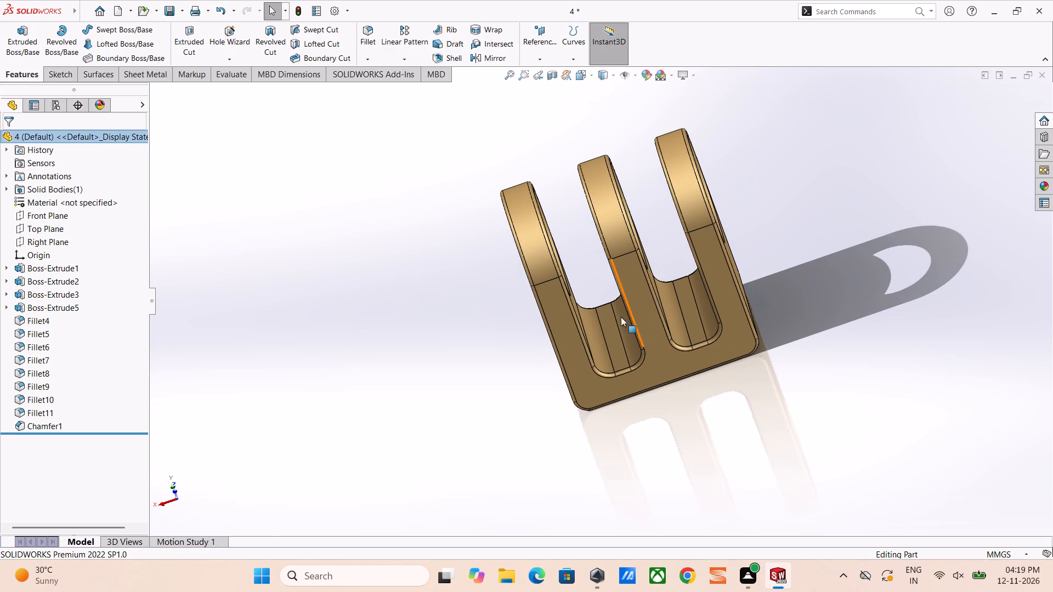
{"action": "left_click", "coordinate": [606, 329]}
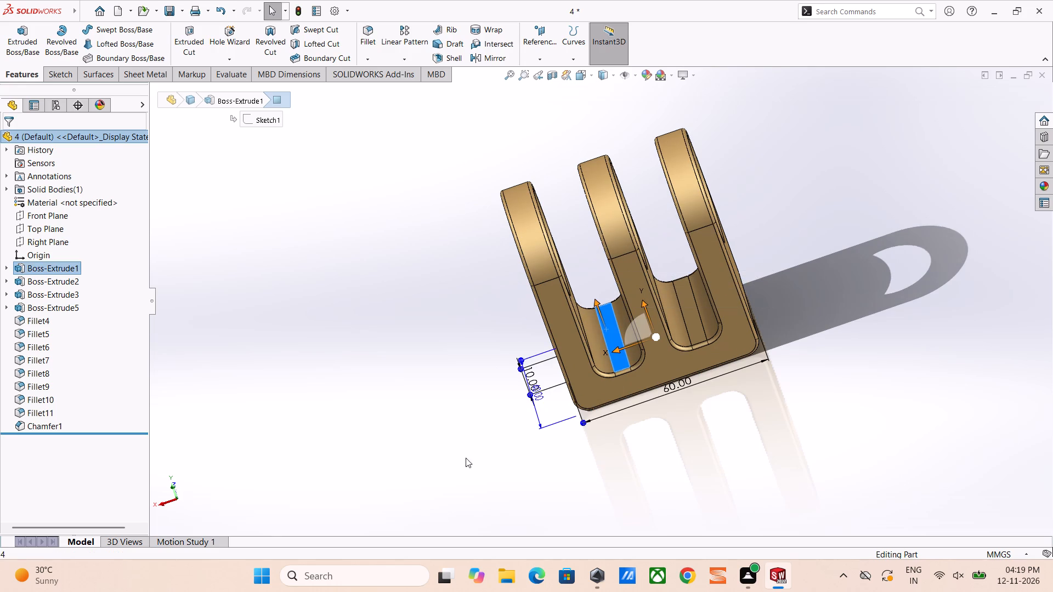
{"action": "left_click", "coordinate": [457, 456]}
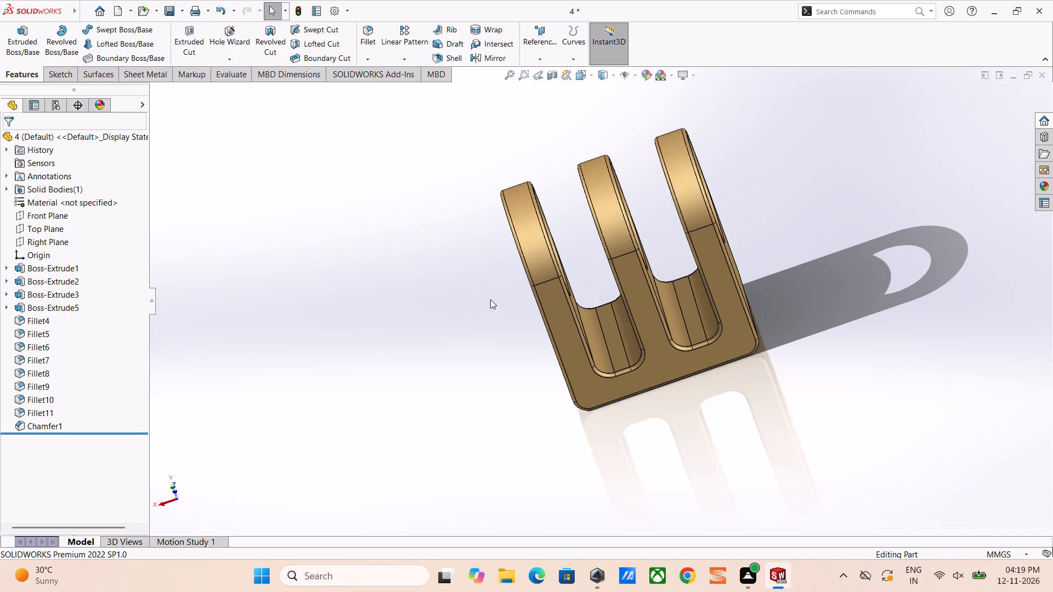
{"action": "middle_click_drag", "start_coordinate": [473, 293], "coordinate": [541, 283]}
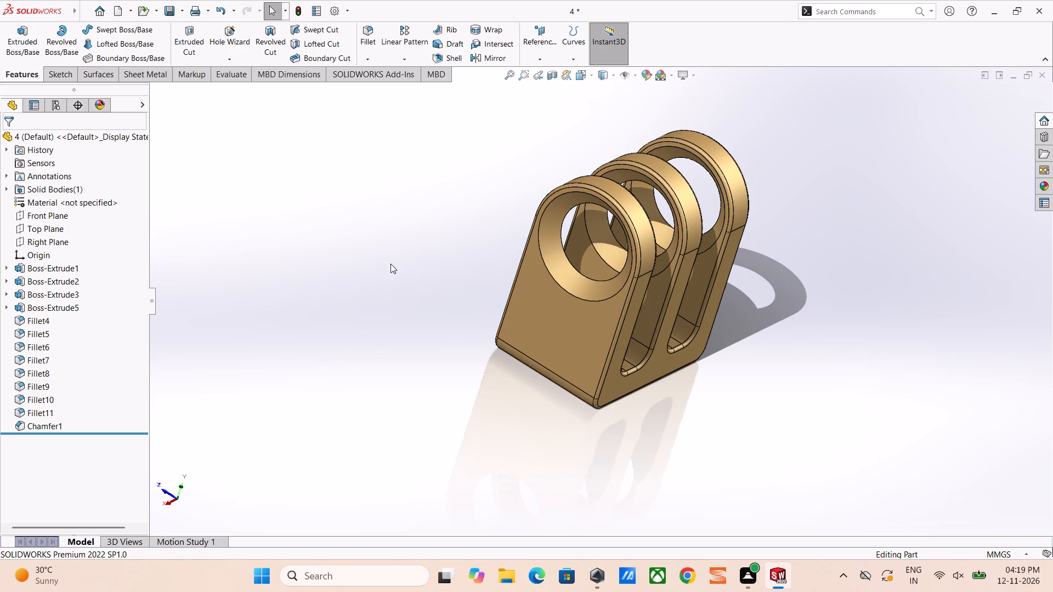
{"action": "middle_click_drag", "start_coordinate": [643, 286], "coordinate": [624, 299]}
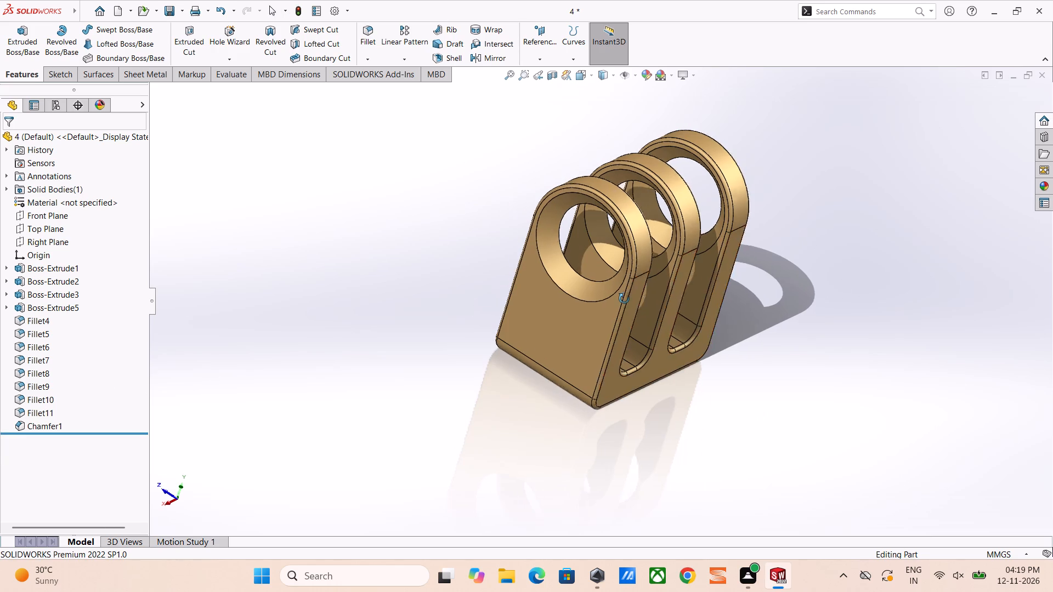
{"action": "middle_click_drag", "start_coordinate": [624, 299], "coordinate": [609, 338]}
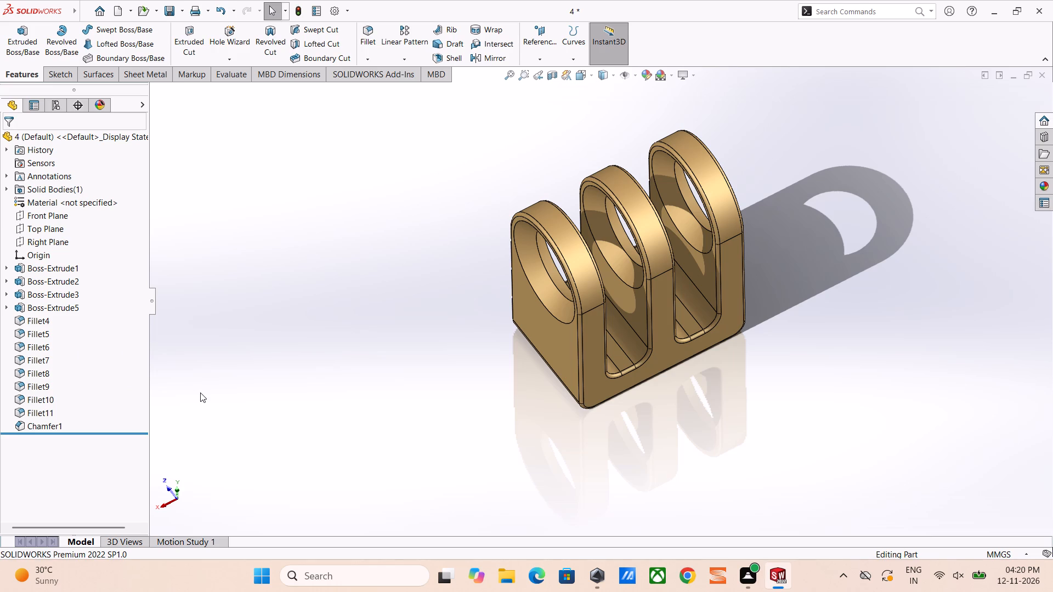
{"action": "scroll", "coordinate": [588, 418], "scroll_direction": "down", "scroll_amount": 3}
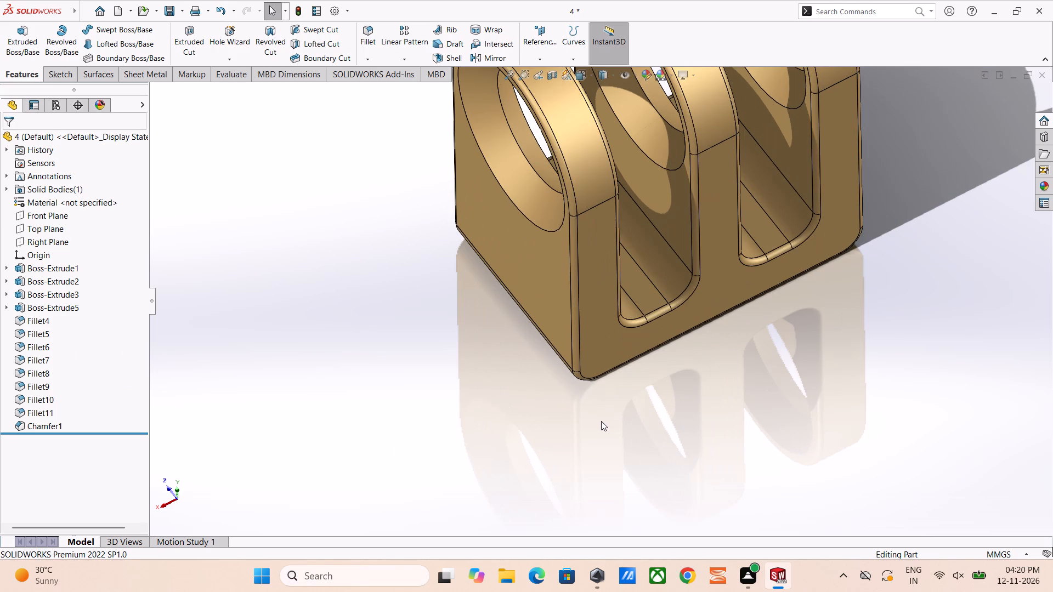
{"action": "middle_click_drag", "start_coordinate": [601, 419], "coordinate": [619, 382]}
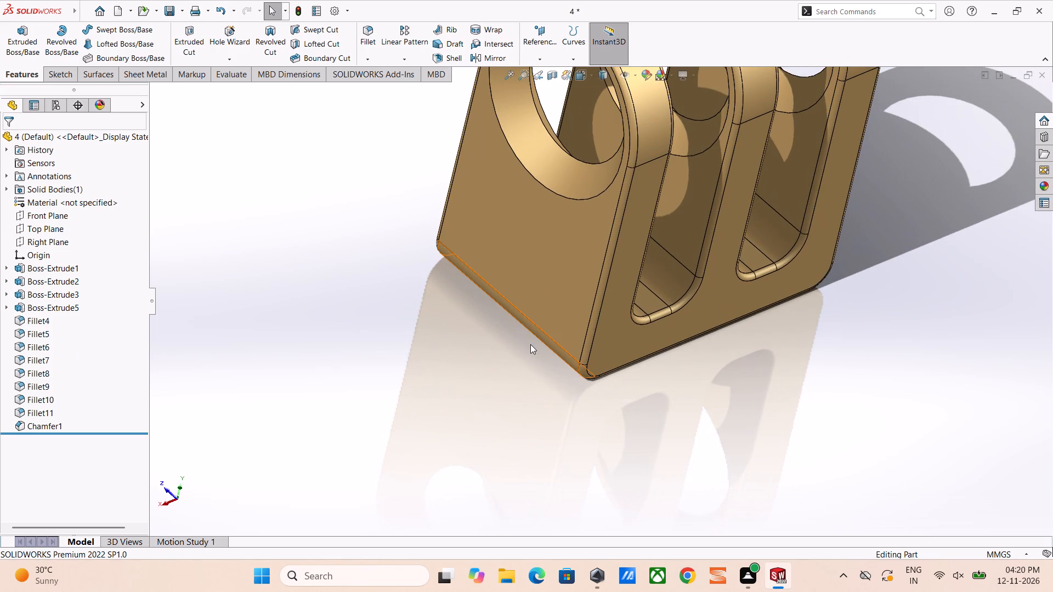
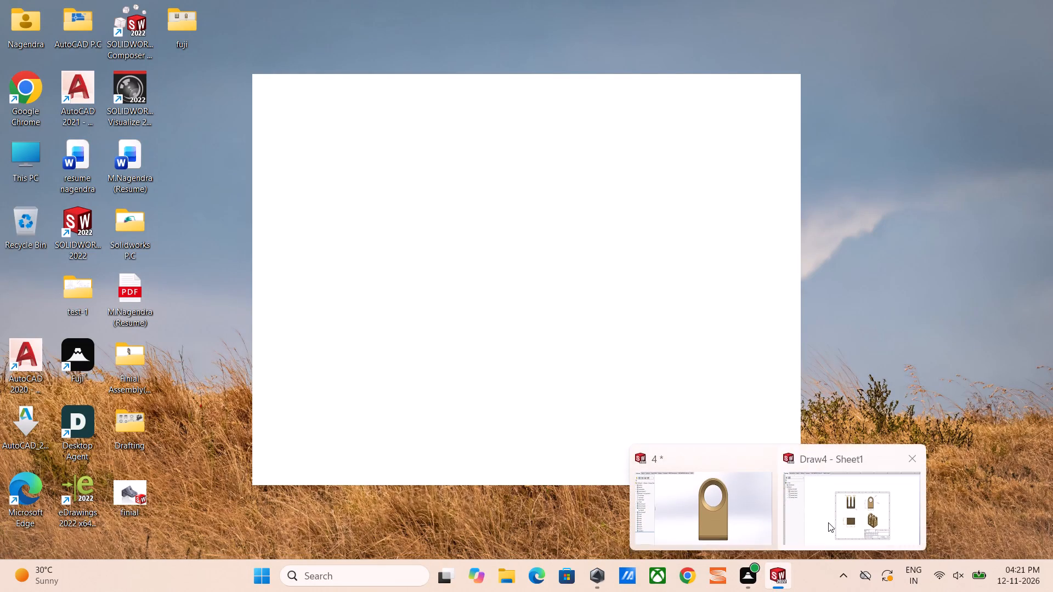
Bring up the three-lug base part and save it with the chamfered hole edges.
{"action": "left_click", "coordinate": [829, 519]}
{"action": "left_click", "coordinate": [731, 508]}
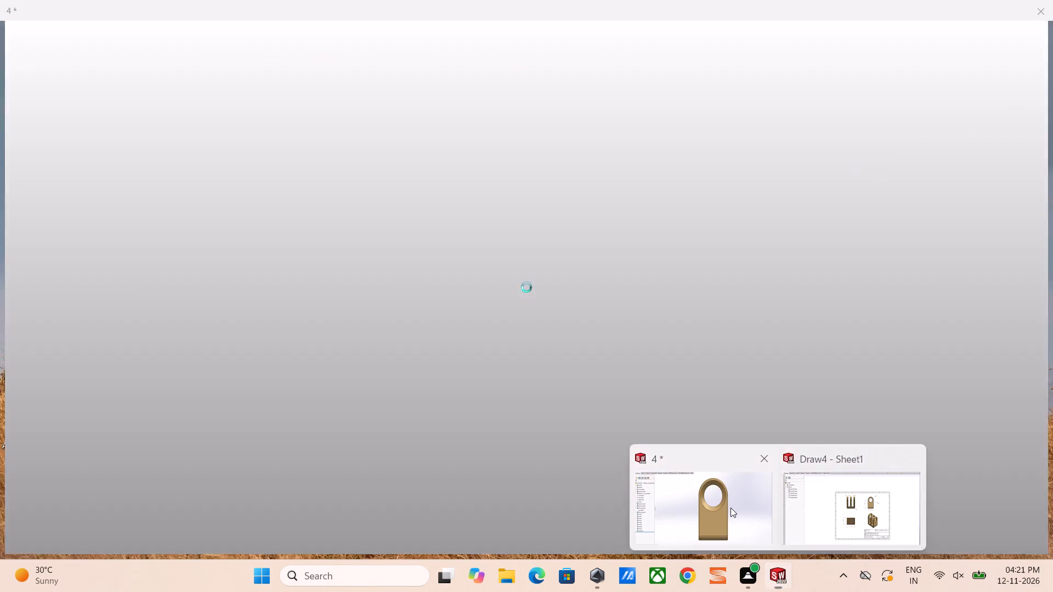
{"action": "scroll", "coordinate": [675, 457], "scroll_direction": "up", "scroll_amount": 4}
{"action": "key", "text": "ctrl+s"}
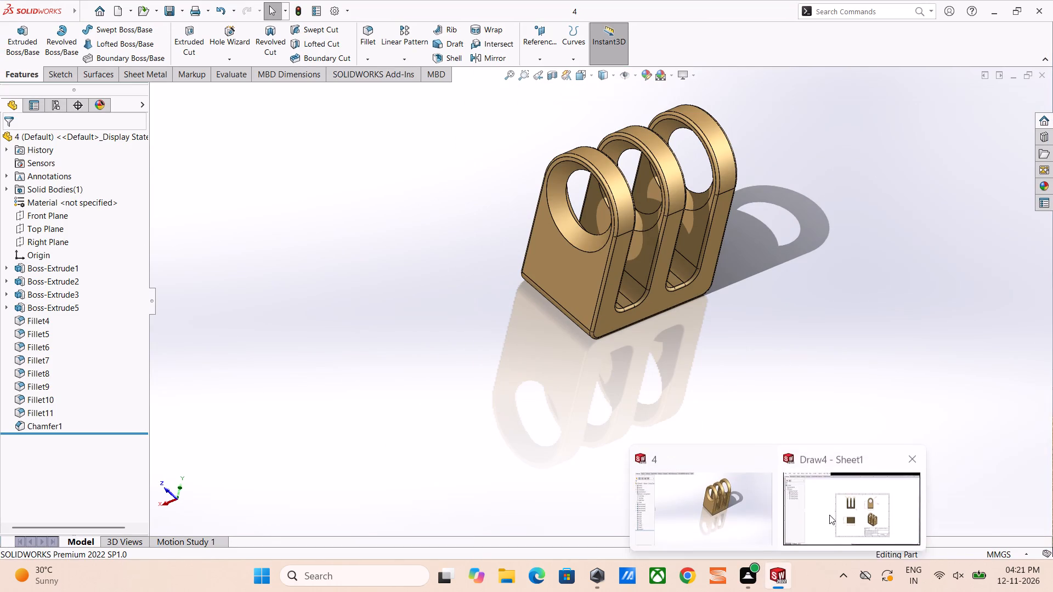
Switch to the 4-views drawing and examine how the chamfered lug holes appear in the side and isometric views.
{"action": "left_click", "coordinate": [842, 502]}
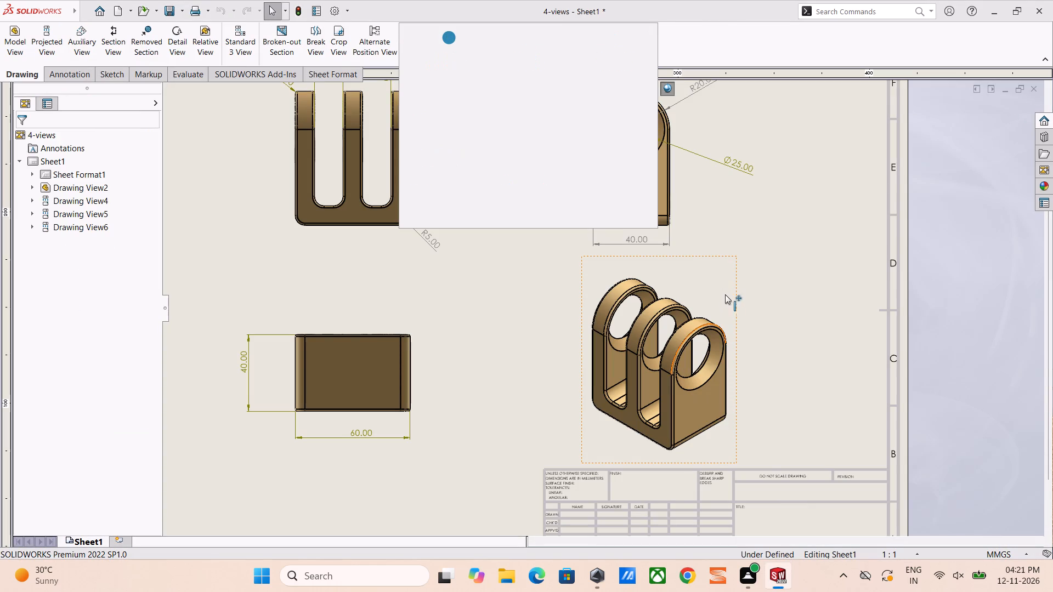
{"action": "left_click", "coordinate": [755, 329]}
{"action": "middle_click_drag", "start_coordinate": [646, 216], "coordinate": [667, 245]}
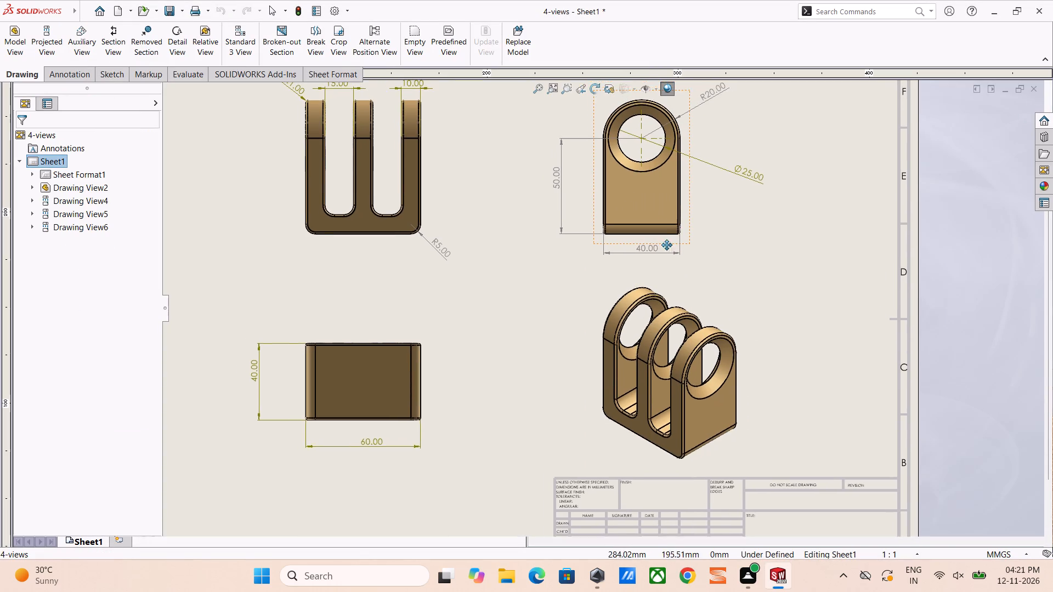
{"action": "middle_click_drag", "start_coordinate": [667, 245], "coordinate": [672, 260]}
{"action": "scroll", "coordinate": [682, 290], "scroll_direction": "up", "scroll_amount": 3}
{"action": "scroll", "coordinate": [626, 367], "scroll_direction": "down", "scroll_amount": 1}
{"action": "middle_click_drag", "start_coordinate": [625, 367], "coordinate": [641, 378]}
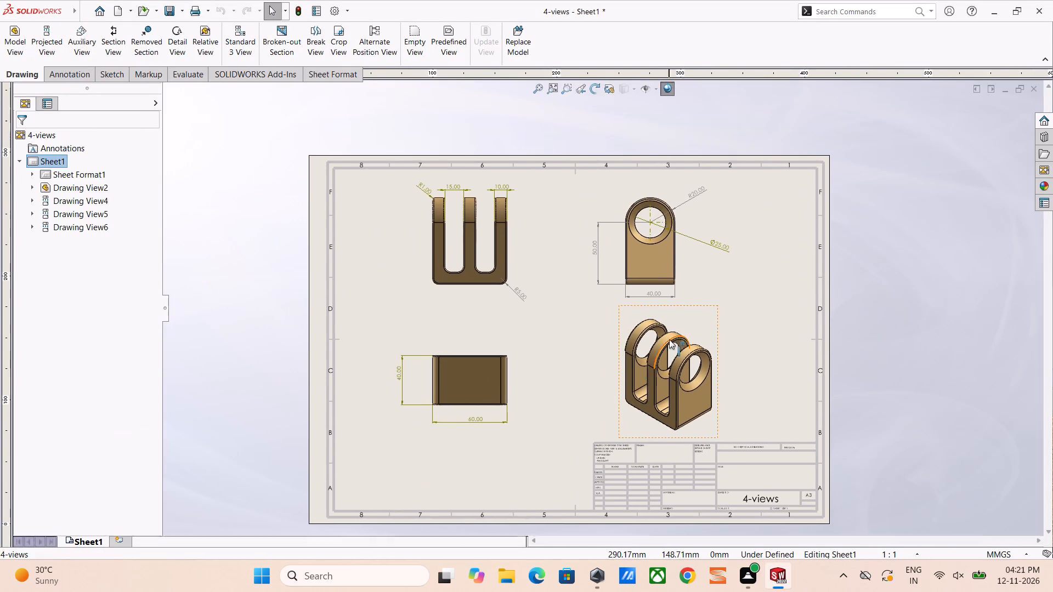
{"action": "scroll", "coordinate": [669, 339], "scroll_direction": "down", "scroll_amount": 5}
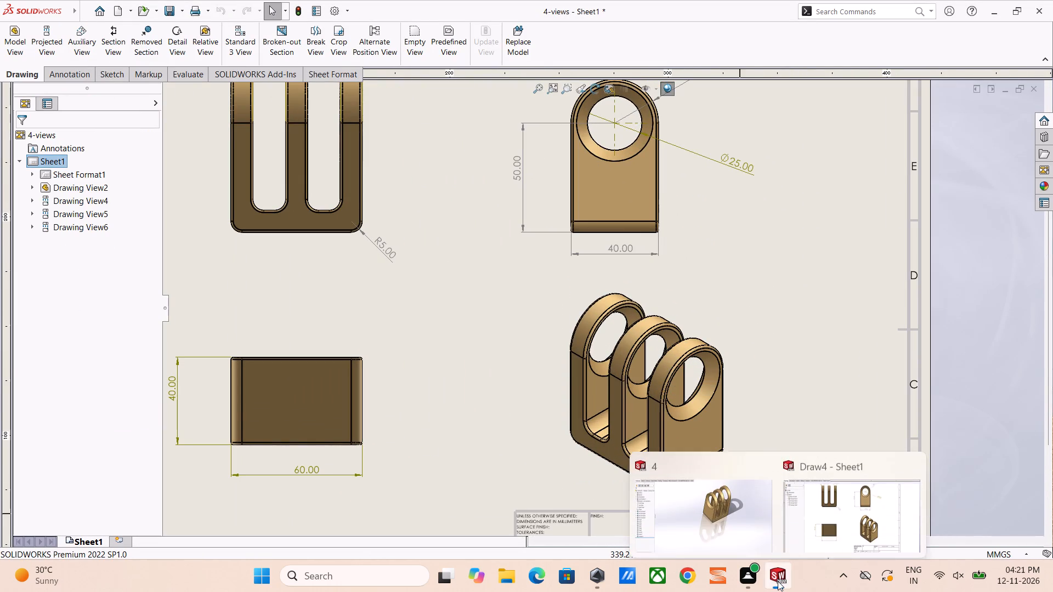
Return to the three-lug base part and delete the chamfer feature from the lug hole edges.
{"action": "left_click", "coordinate": [743, 527]}
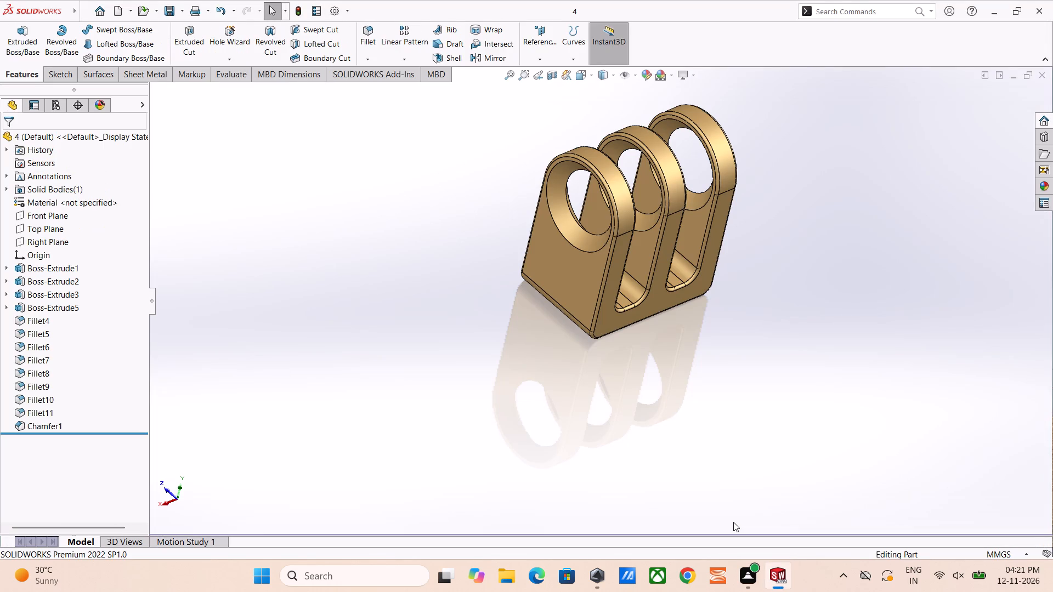
{"action": "right_click", "coordinate": [44, 426]}
{"action": "left_click", "coordinate": [75, 415]}
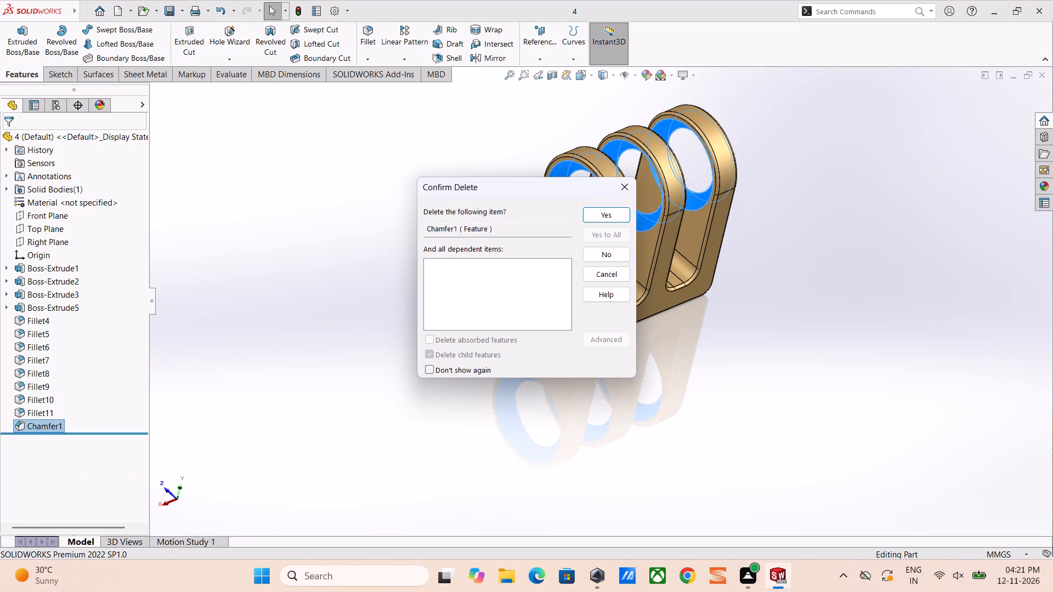
{"action": "left_click", "coordinate": [611, 214]}
{"action": "left_click", "coordinate": [370, 373]}
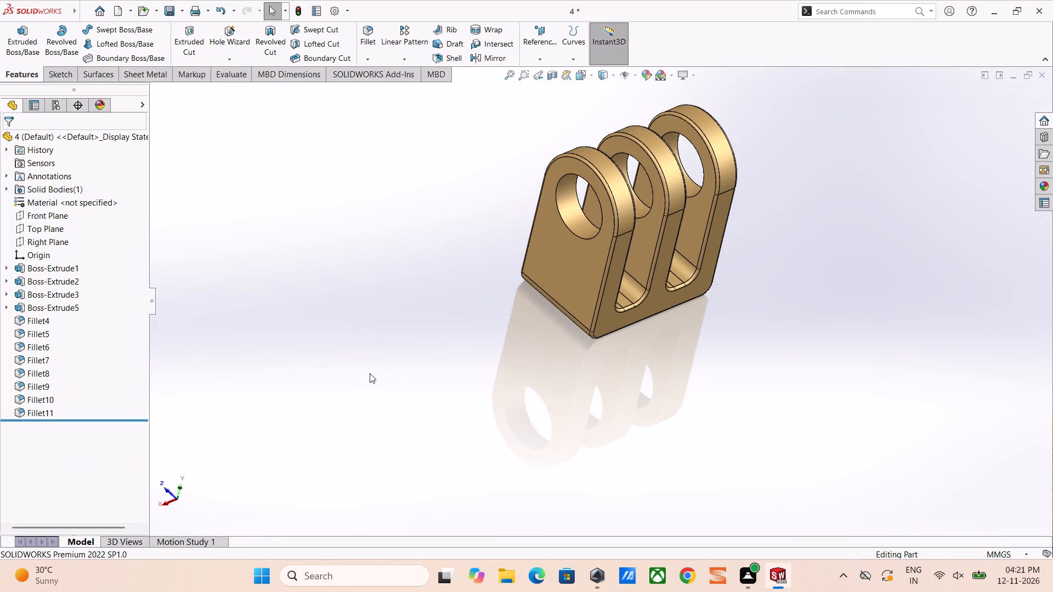
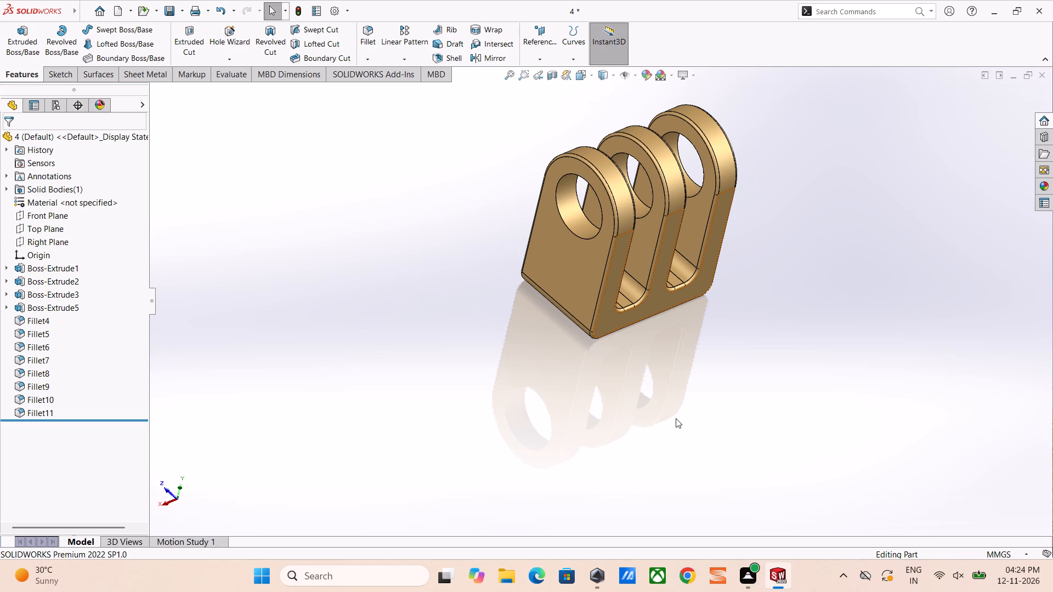
Save the three-lug base part with its plain, unchamfered lug holes.
{"action": "scroll", "coordinate": [687, 276], "scroll_direction": "up", "scroll_amount": 1}
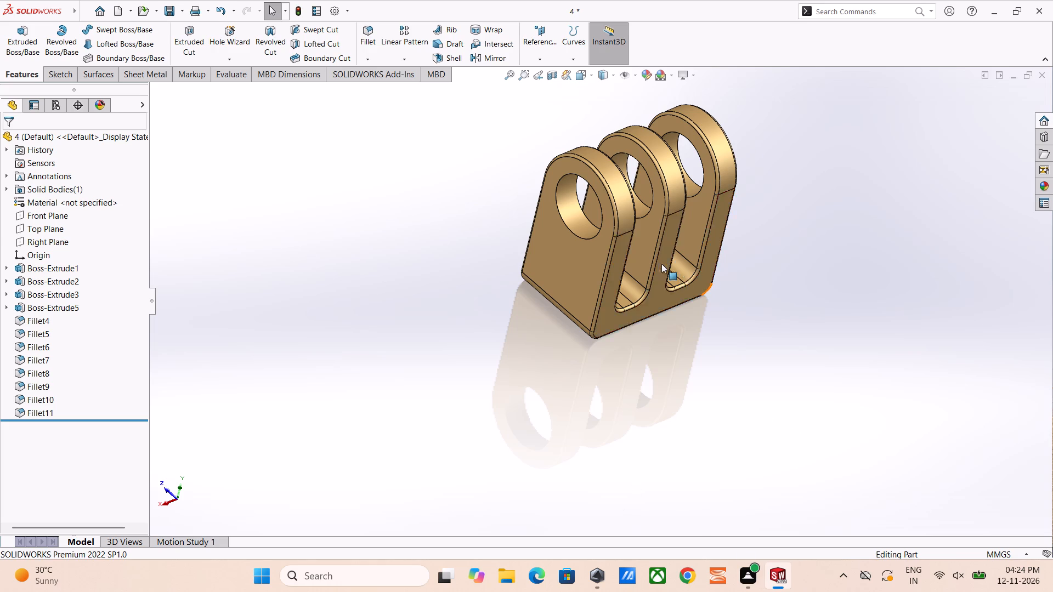
{"action": "key", "text": "ctrl+s"}
{"action": "key", "text": "ctrl+s"}
{"action": "key", "text": "ctrl+s"}
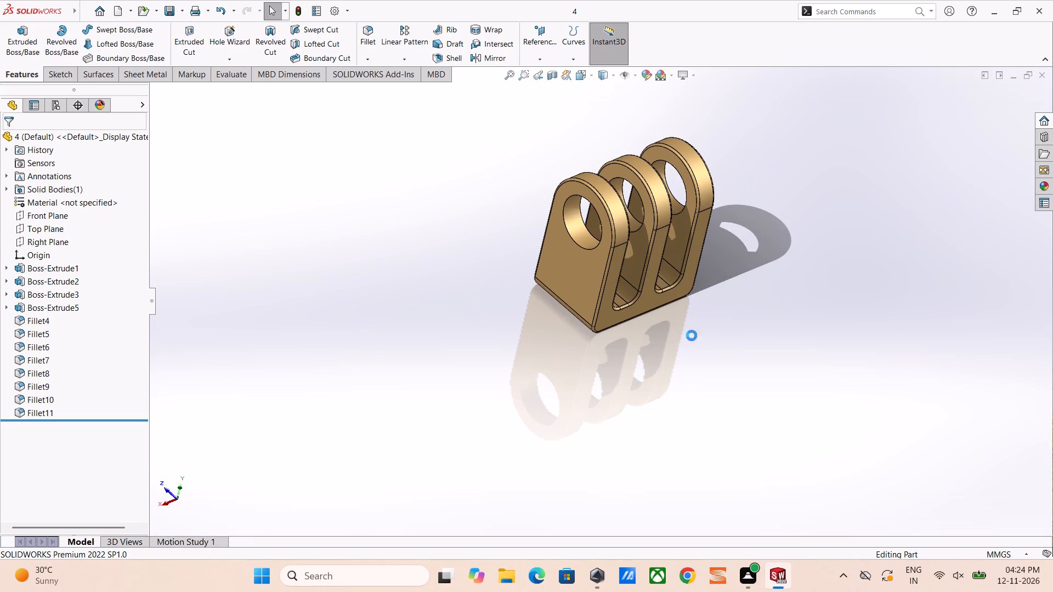
{"action": "key", "text": "ctrl+s"}
{"action": "key", "text": "ctrl+s"}
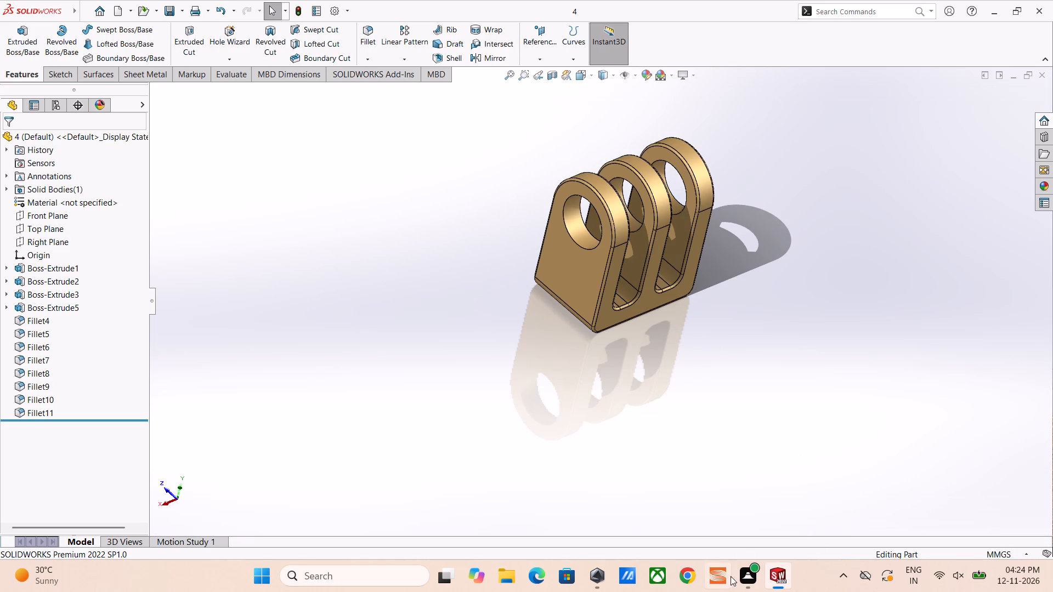
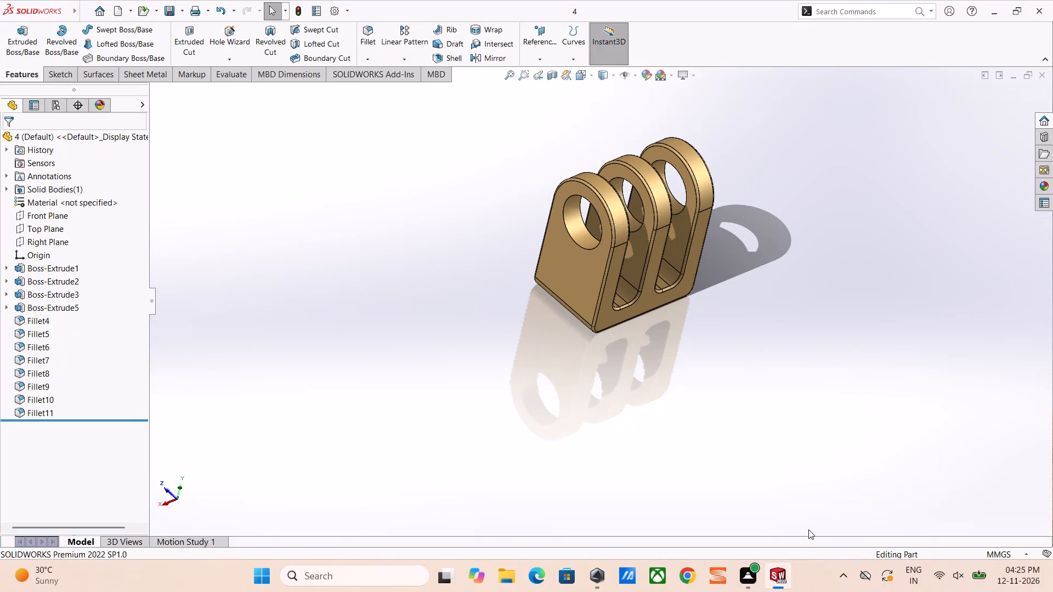
Switch from the part to the open 4-views drawing of the three-lug base.
{"action": "left_click", "coordinate": [831, 511]}
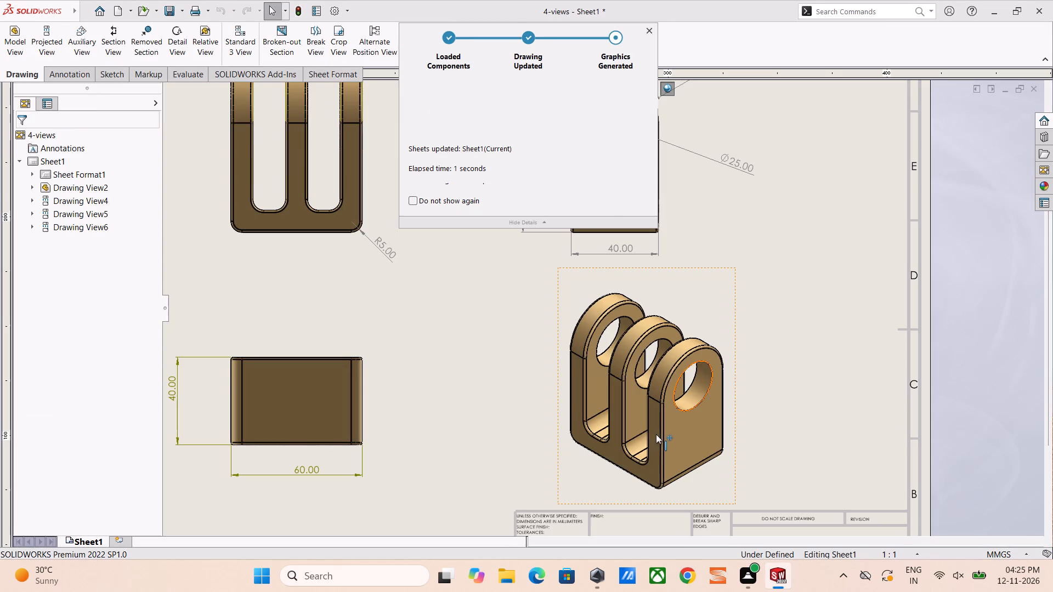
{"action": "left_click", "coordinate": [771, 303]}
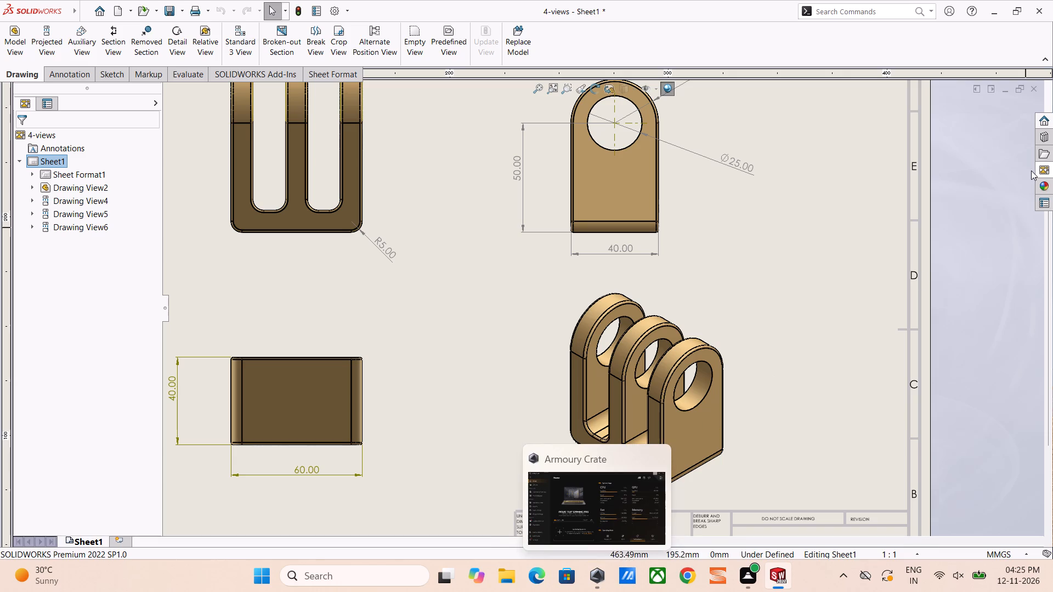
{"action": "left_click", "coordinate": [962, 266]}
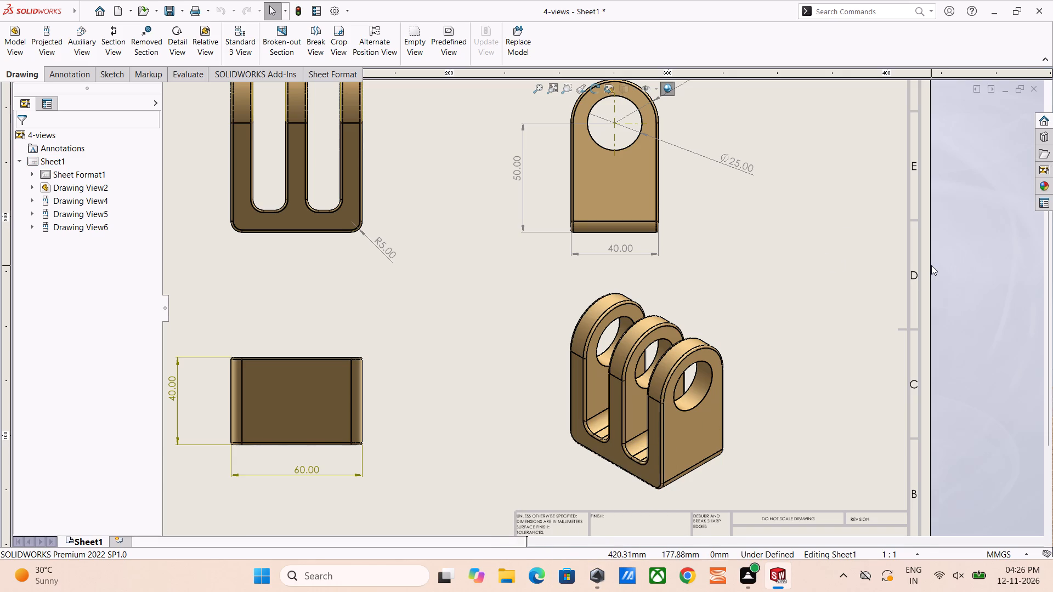
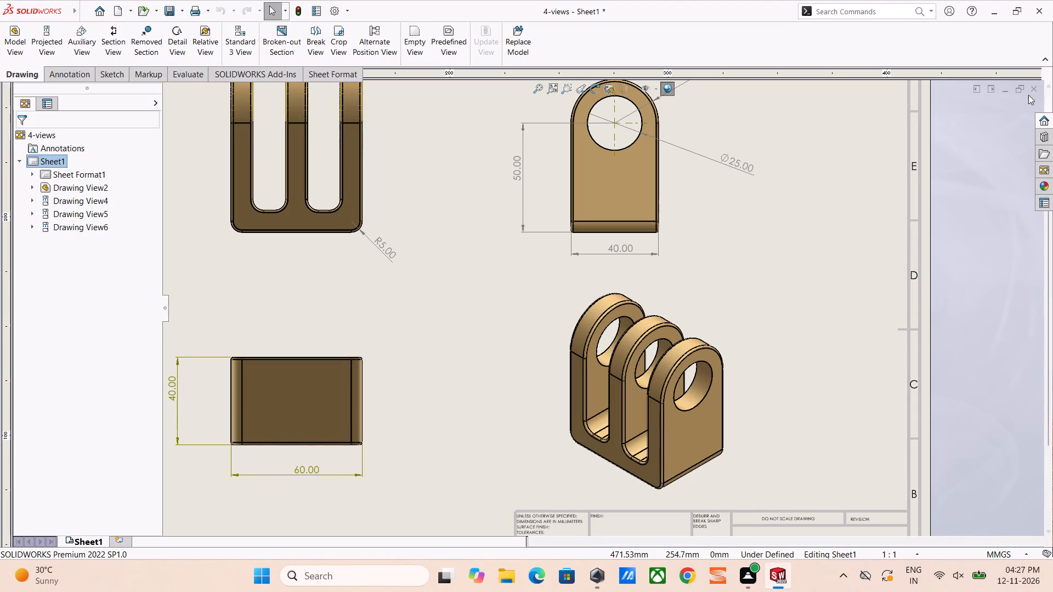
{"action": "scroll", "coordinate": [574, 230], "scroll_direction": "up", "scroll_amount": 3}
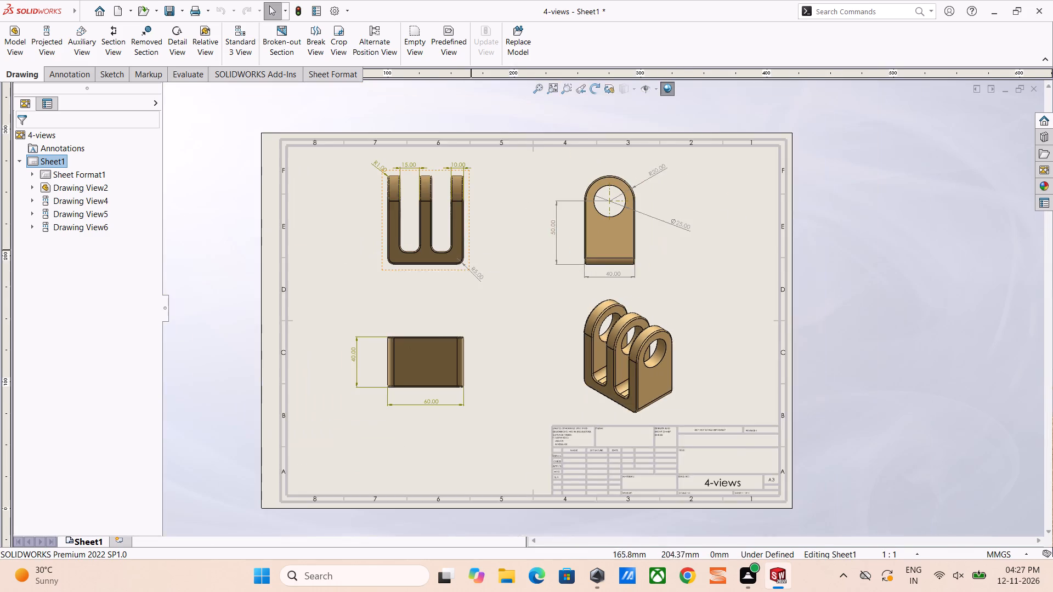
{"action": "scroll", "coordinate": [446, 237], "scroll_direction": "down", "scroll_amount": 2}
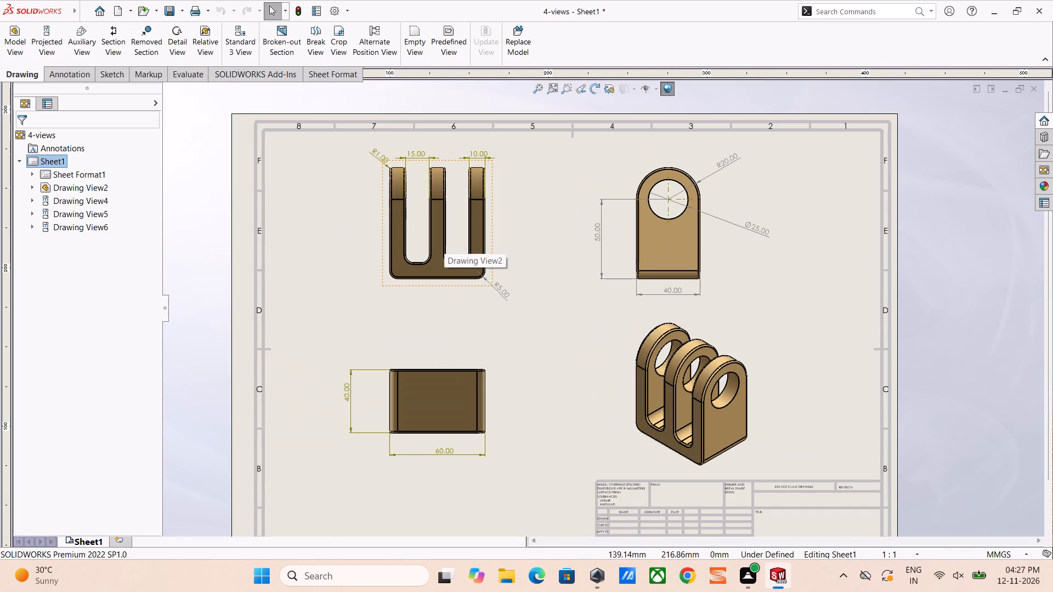
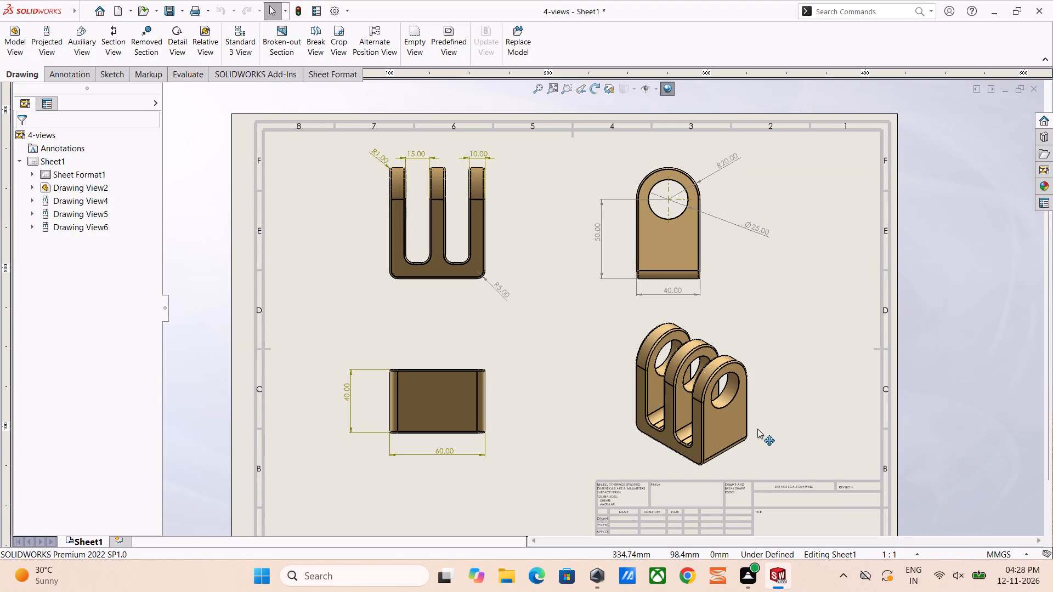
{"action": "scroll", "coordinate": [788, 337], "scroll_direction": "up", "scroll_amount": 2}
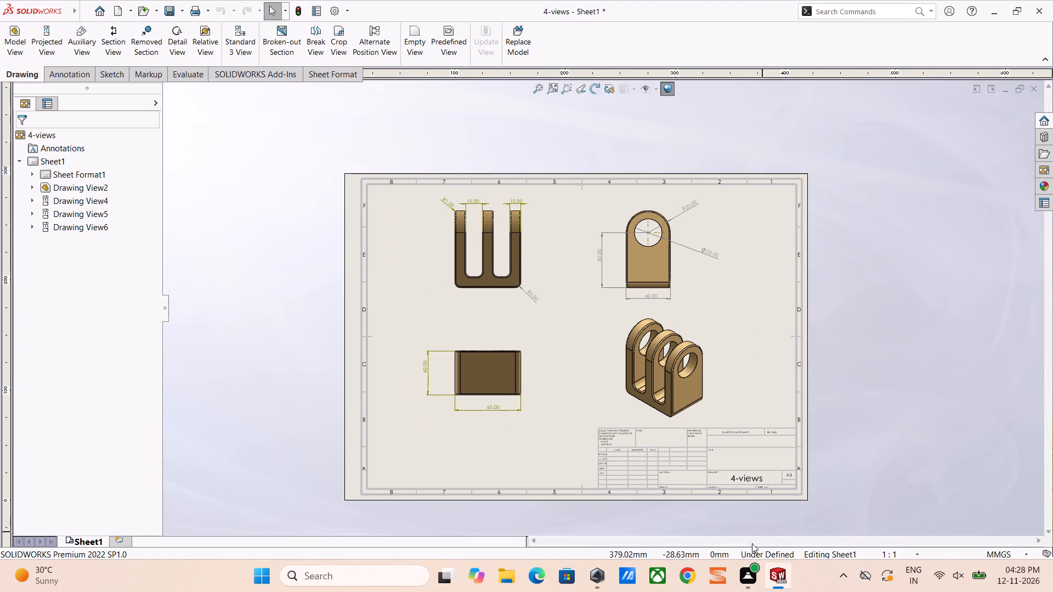
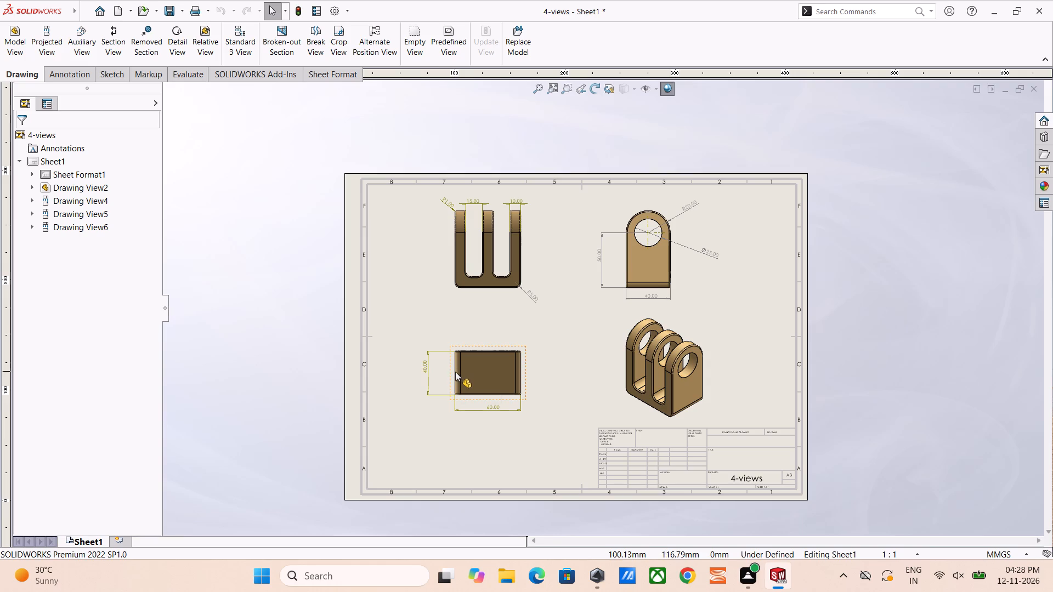
Save the 4-views drawing.
{"action": "key", "text": "ctrl+s"}
{"action": "key", "text": "ctrl+s"}
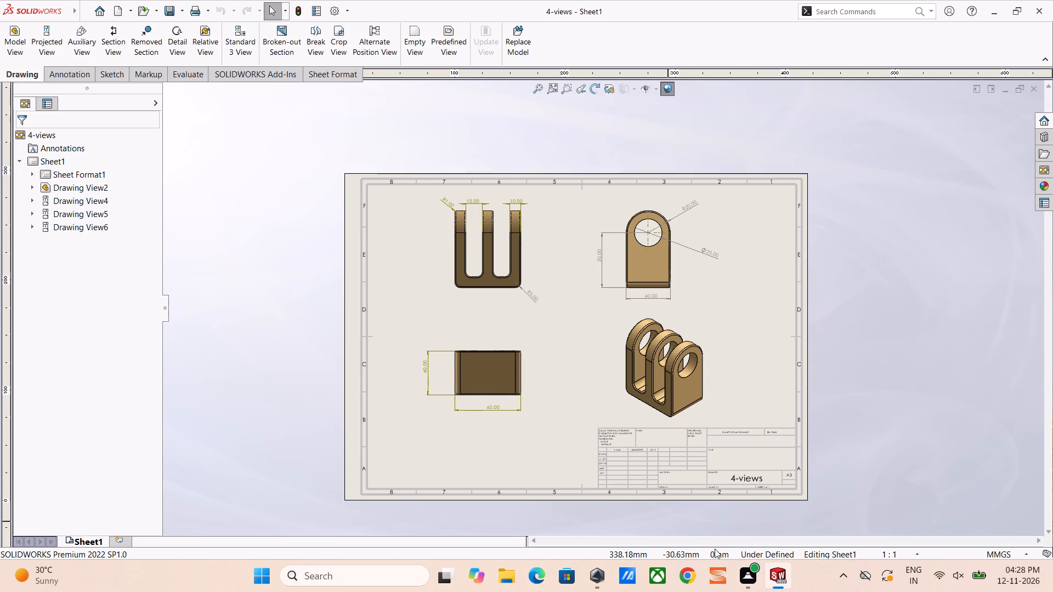